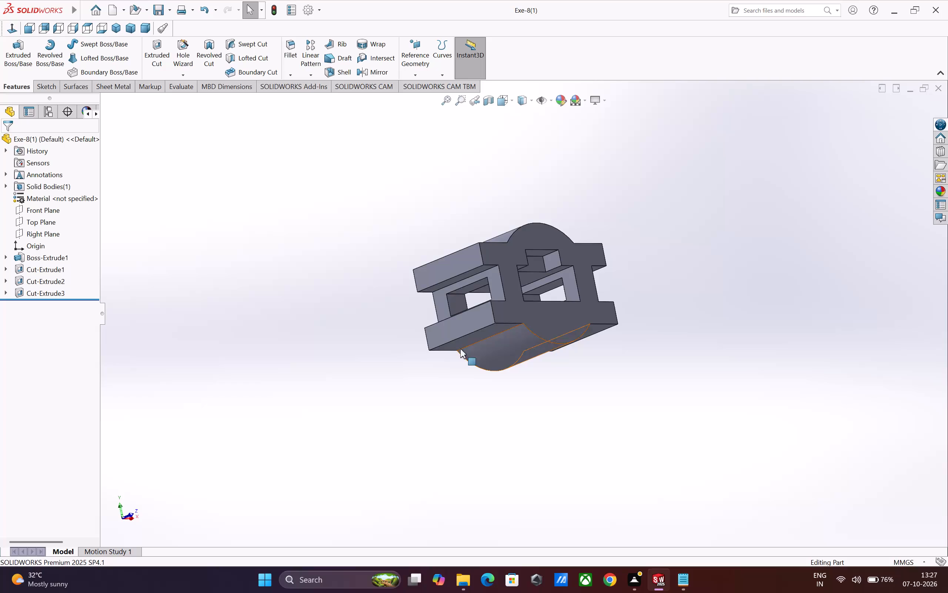
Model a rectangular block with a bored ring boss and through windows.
Create a new part document.
{"action": "key", "text": "ctrl+n"}
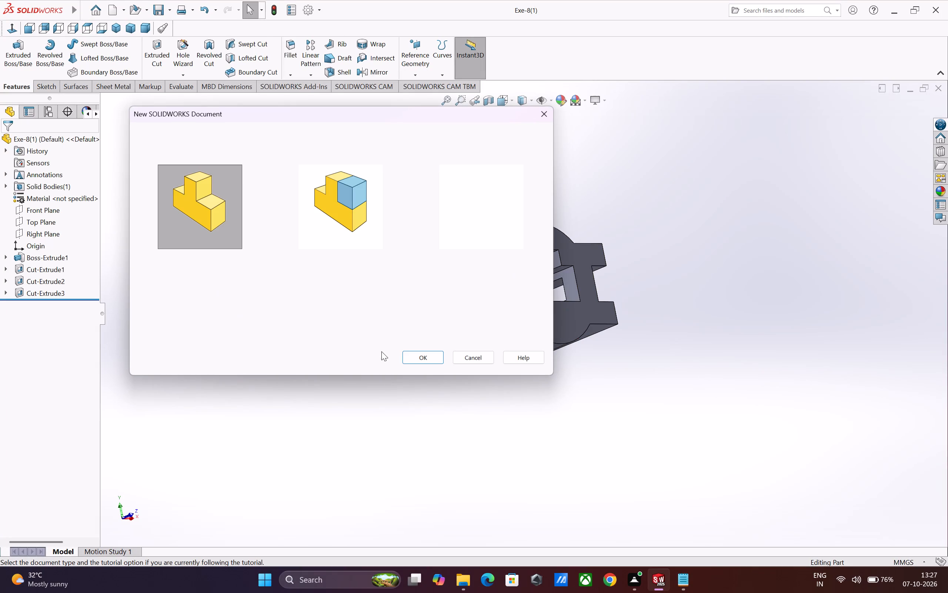
{"action": "left_click", "coordinate": [417, 359]}
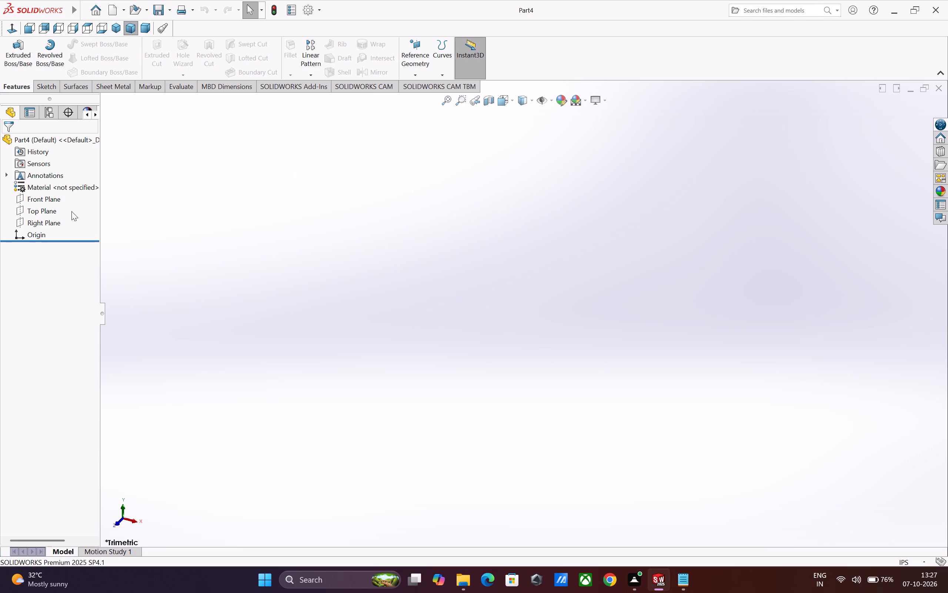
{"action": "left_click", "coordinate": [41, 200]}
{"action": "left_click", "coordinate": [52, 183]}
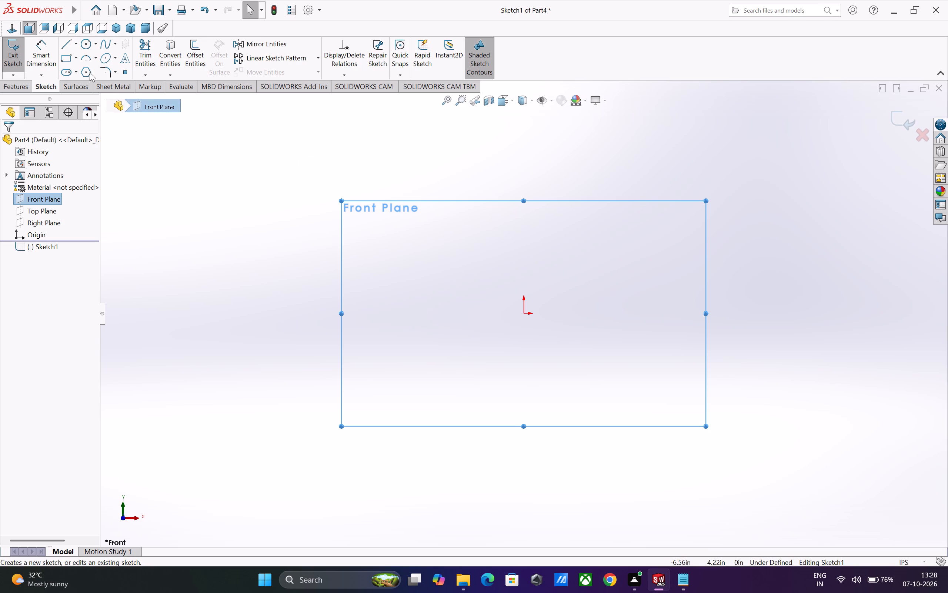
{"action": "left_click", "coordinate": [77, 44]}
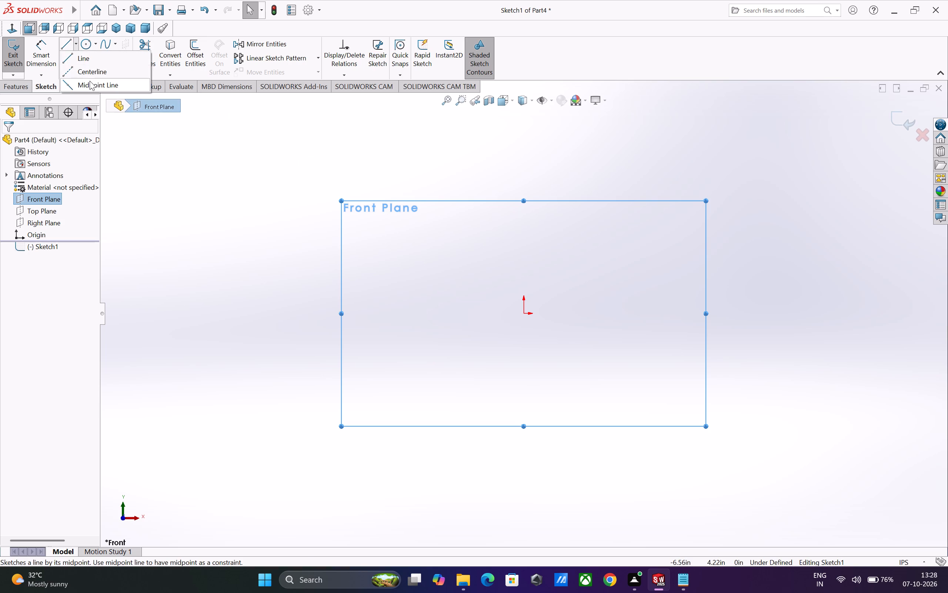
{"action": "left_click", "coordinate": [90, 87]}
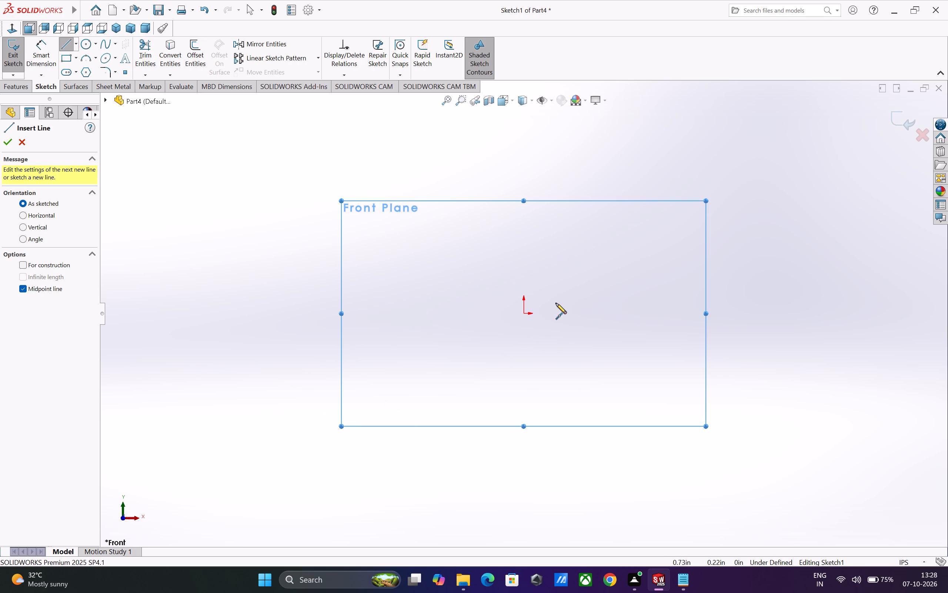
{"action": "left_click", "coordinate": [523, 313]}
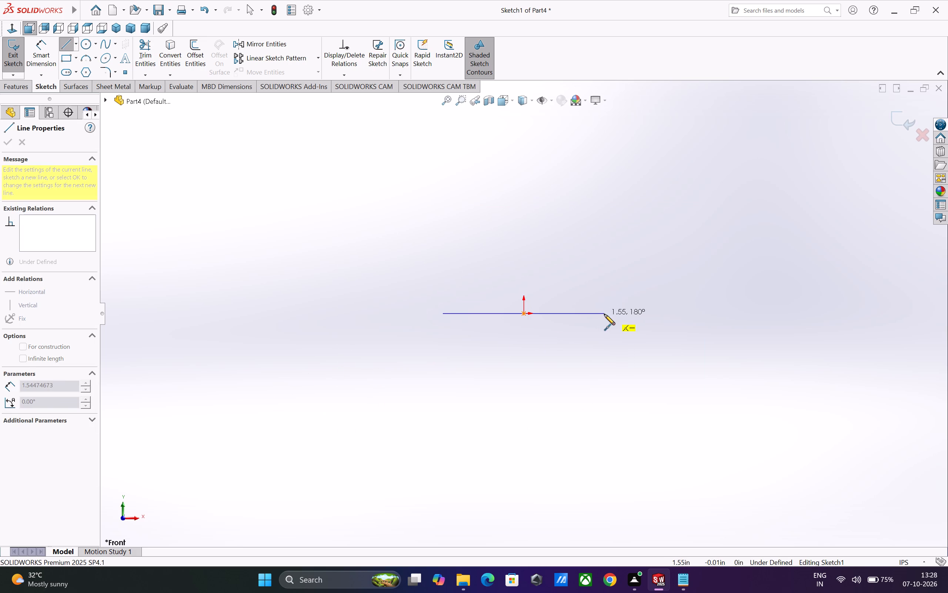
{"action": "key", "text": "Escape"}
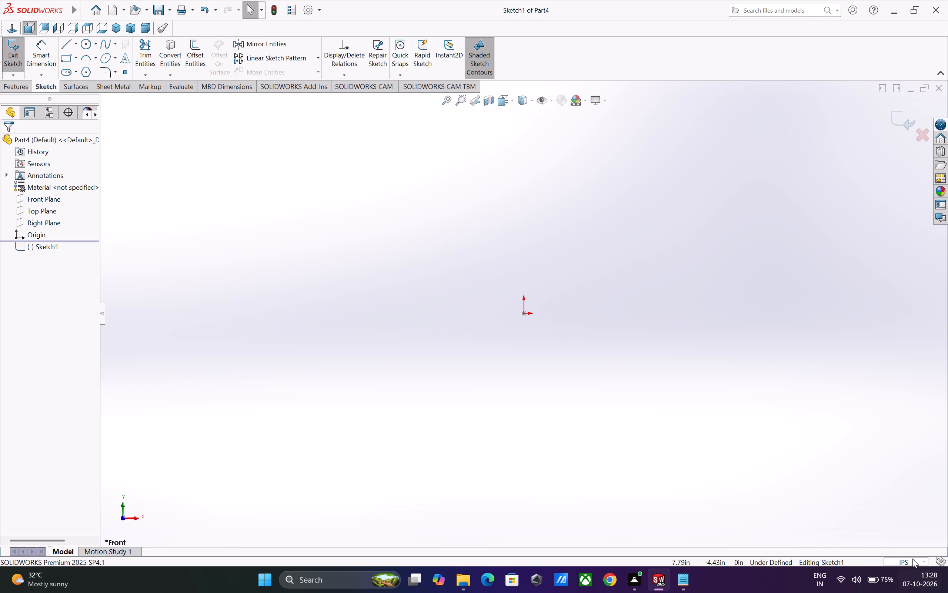
Set the document's unit system to MMGS.
{"action": "left_click", "coordinate": [912, 559]}
{"action": "left_click", "coordinate": [899, 513]}
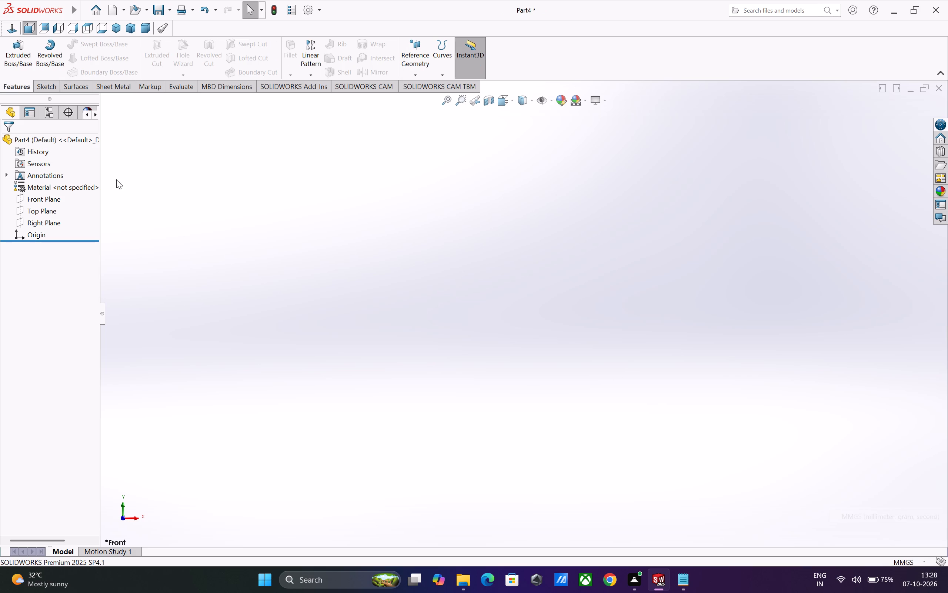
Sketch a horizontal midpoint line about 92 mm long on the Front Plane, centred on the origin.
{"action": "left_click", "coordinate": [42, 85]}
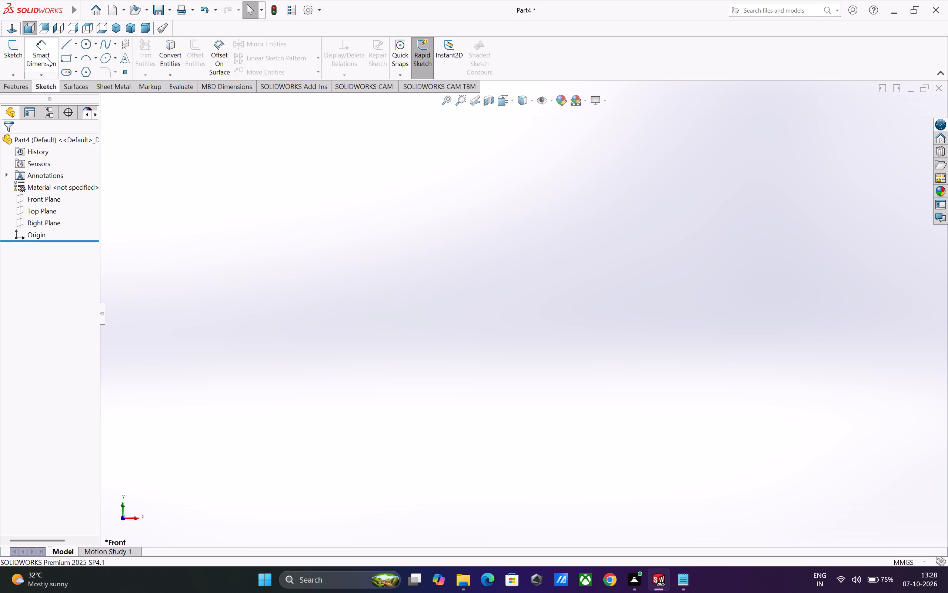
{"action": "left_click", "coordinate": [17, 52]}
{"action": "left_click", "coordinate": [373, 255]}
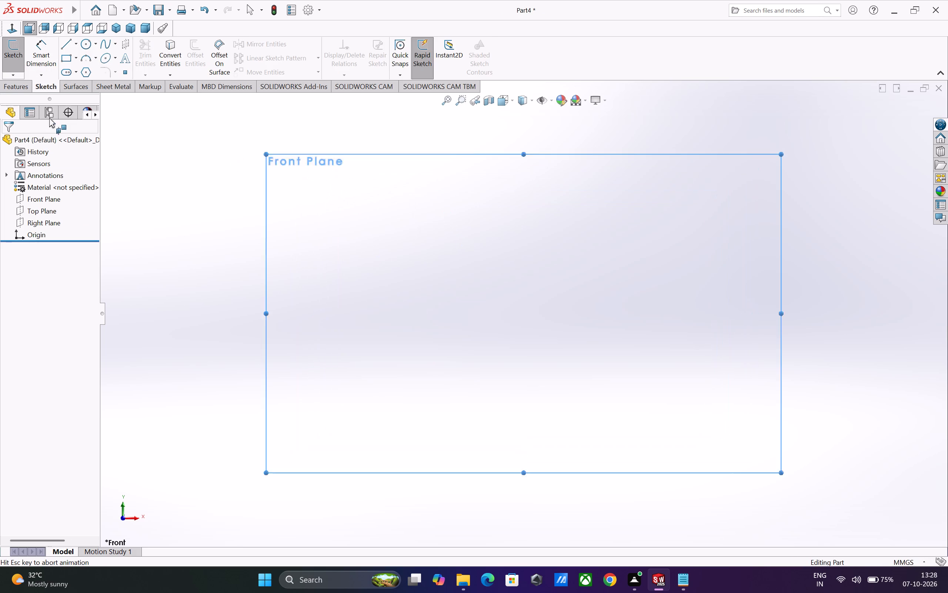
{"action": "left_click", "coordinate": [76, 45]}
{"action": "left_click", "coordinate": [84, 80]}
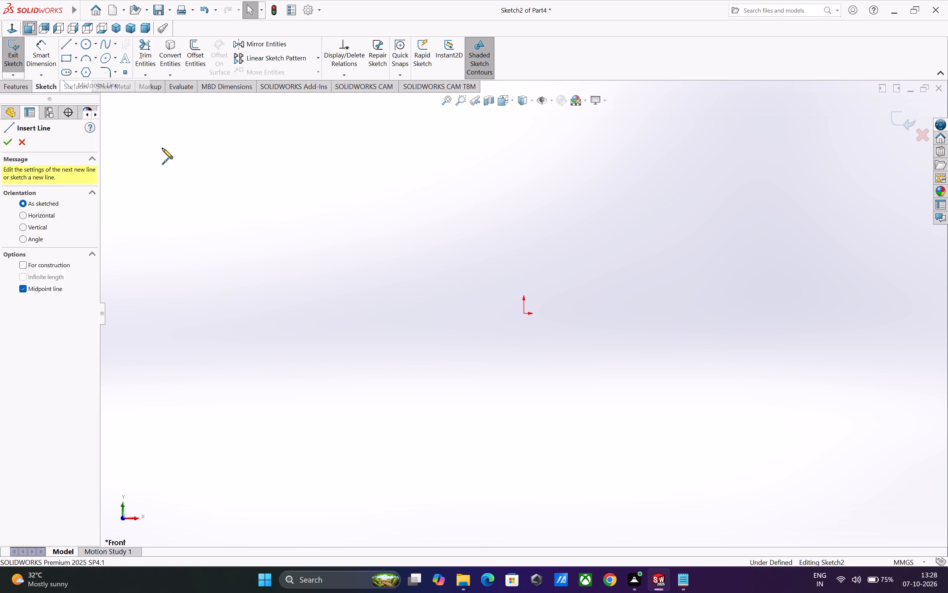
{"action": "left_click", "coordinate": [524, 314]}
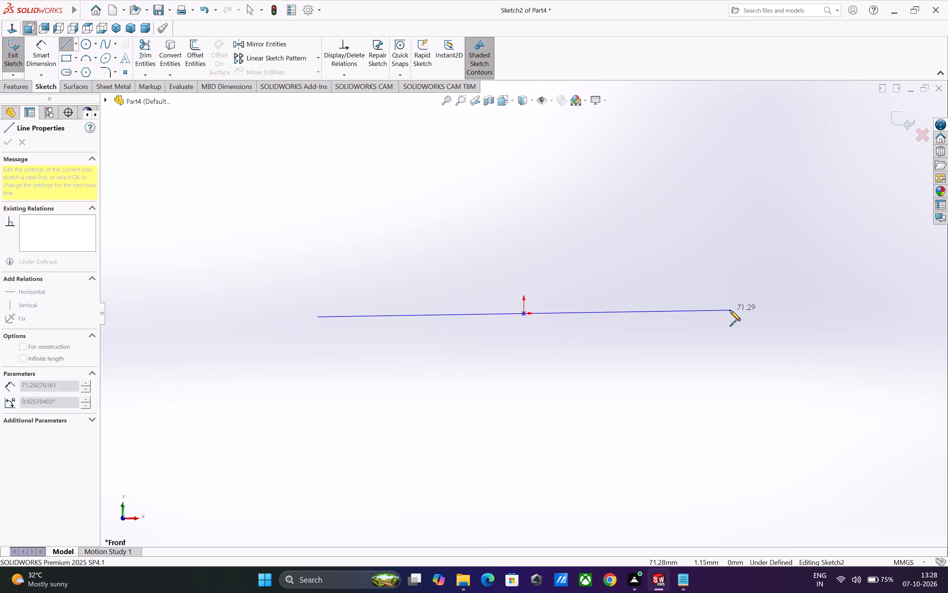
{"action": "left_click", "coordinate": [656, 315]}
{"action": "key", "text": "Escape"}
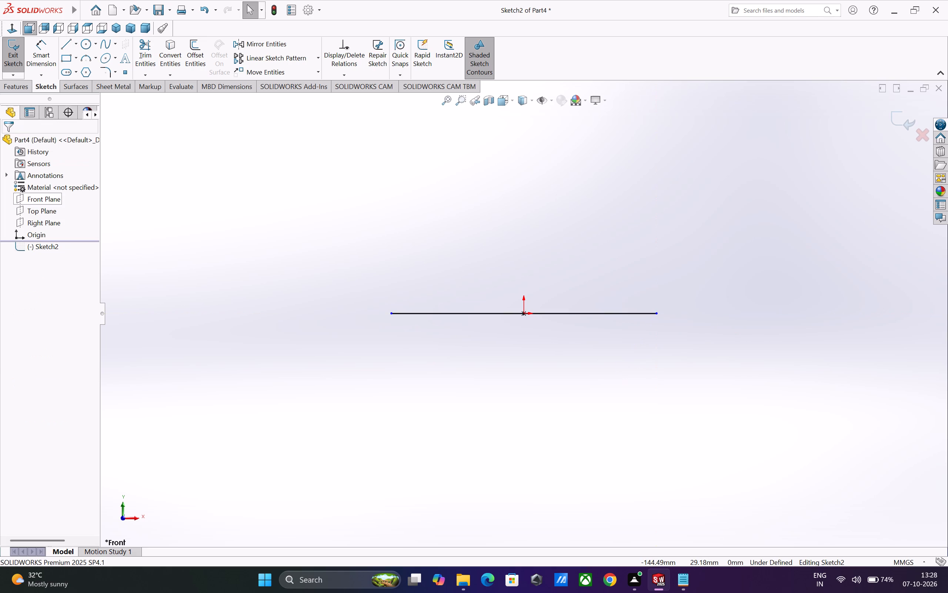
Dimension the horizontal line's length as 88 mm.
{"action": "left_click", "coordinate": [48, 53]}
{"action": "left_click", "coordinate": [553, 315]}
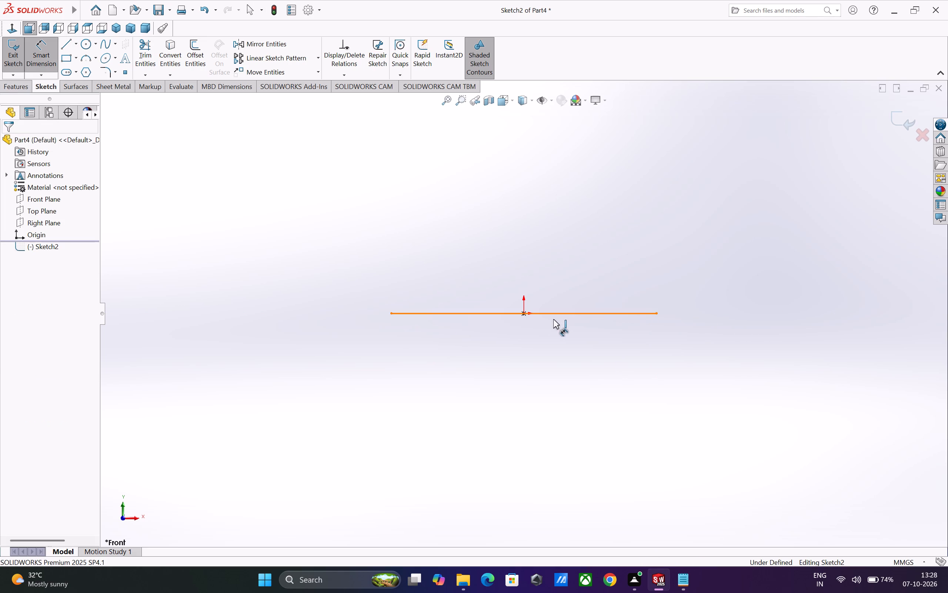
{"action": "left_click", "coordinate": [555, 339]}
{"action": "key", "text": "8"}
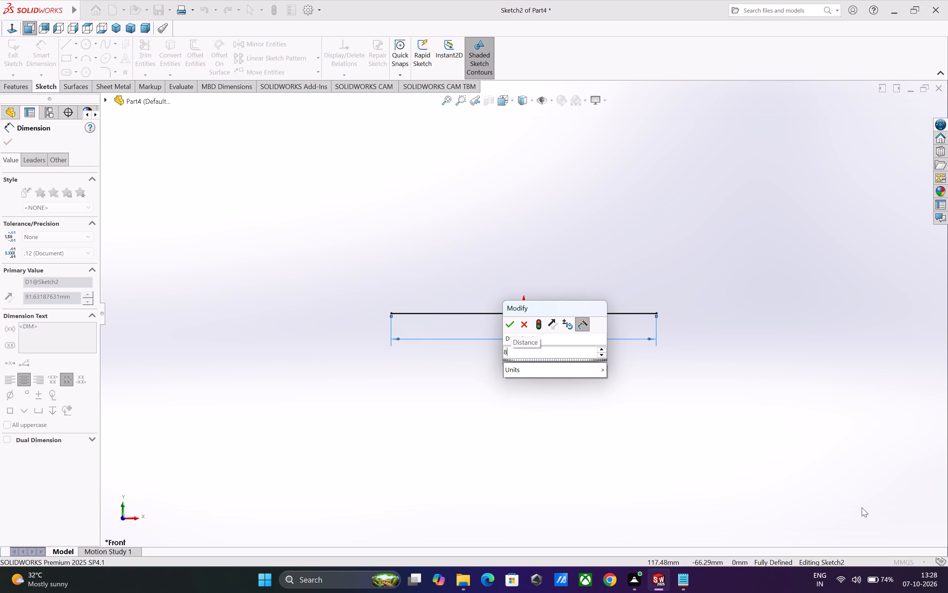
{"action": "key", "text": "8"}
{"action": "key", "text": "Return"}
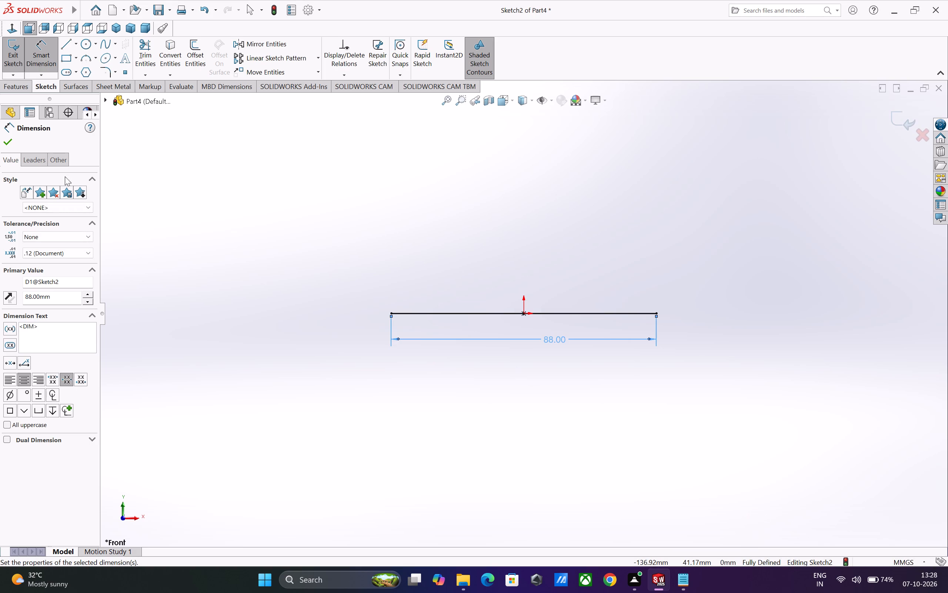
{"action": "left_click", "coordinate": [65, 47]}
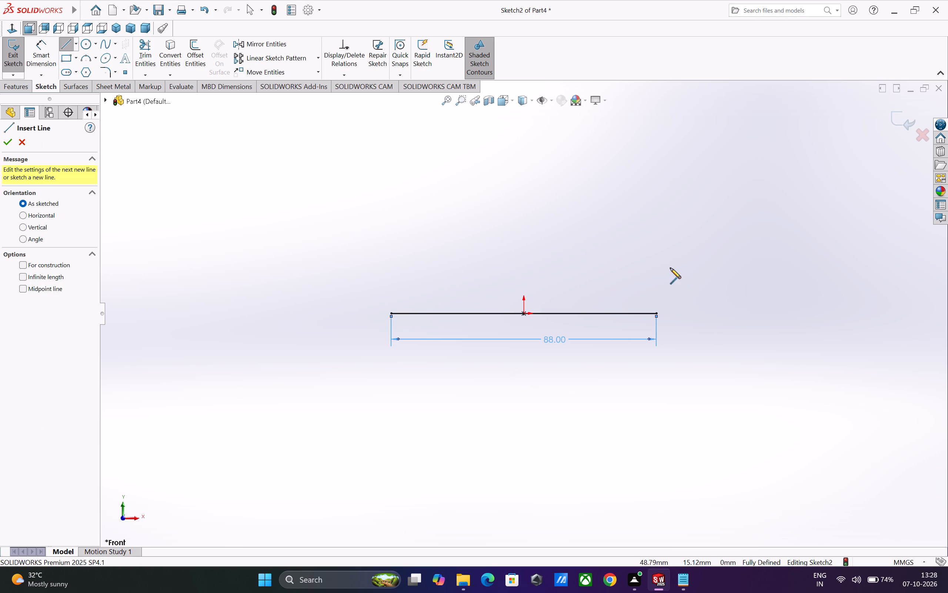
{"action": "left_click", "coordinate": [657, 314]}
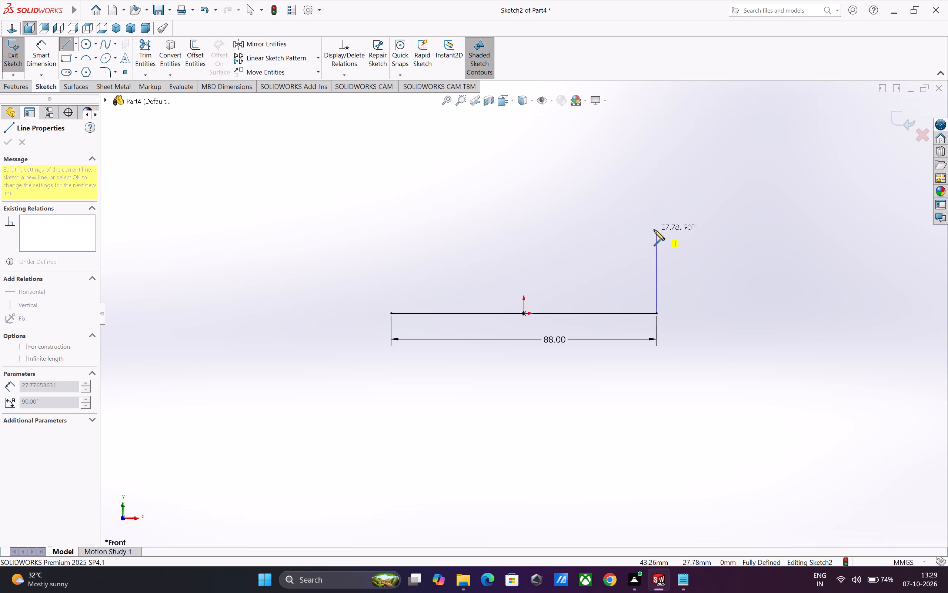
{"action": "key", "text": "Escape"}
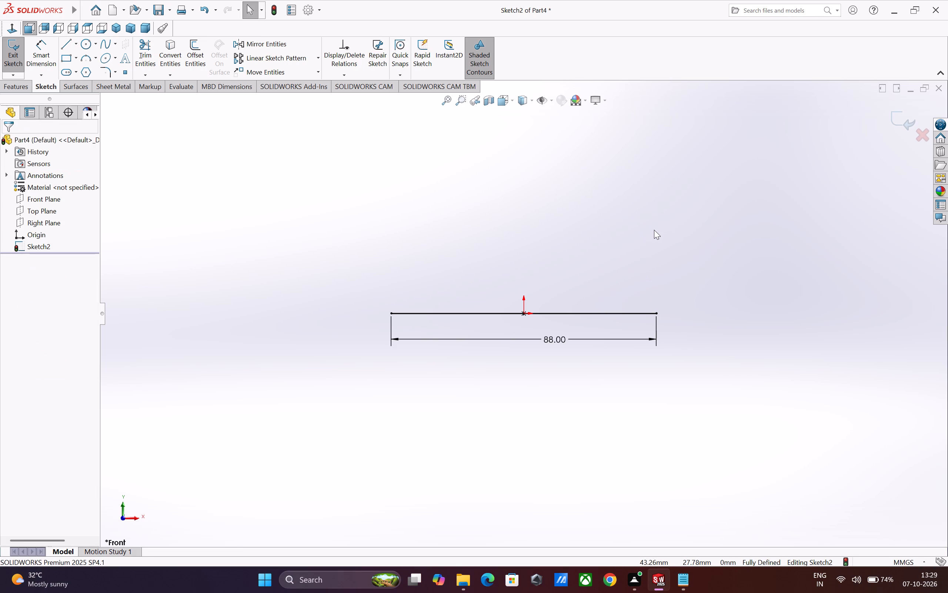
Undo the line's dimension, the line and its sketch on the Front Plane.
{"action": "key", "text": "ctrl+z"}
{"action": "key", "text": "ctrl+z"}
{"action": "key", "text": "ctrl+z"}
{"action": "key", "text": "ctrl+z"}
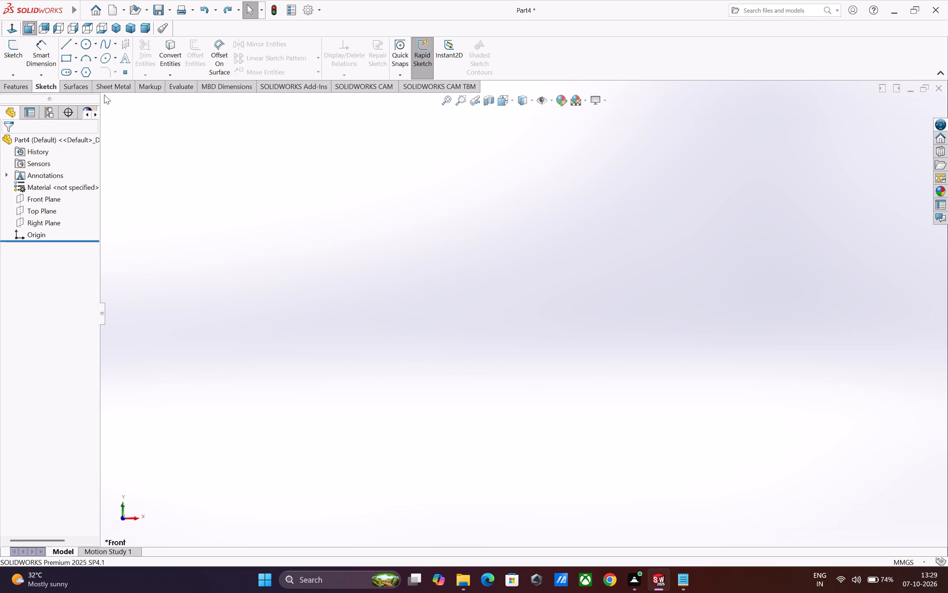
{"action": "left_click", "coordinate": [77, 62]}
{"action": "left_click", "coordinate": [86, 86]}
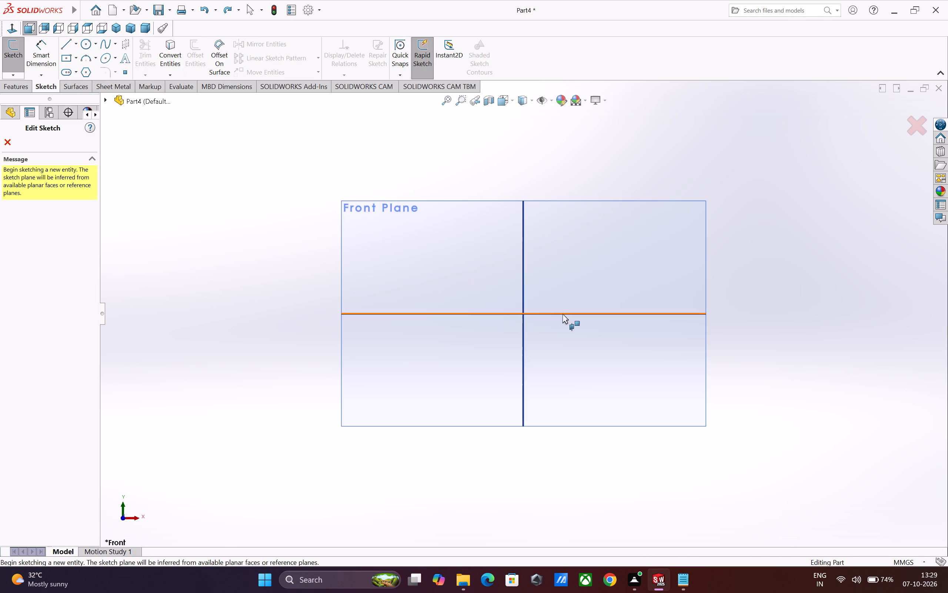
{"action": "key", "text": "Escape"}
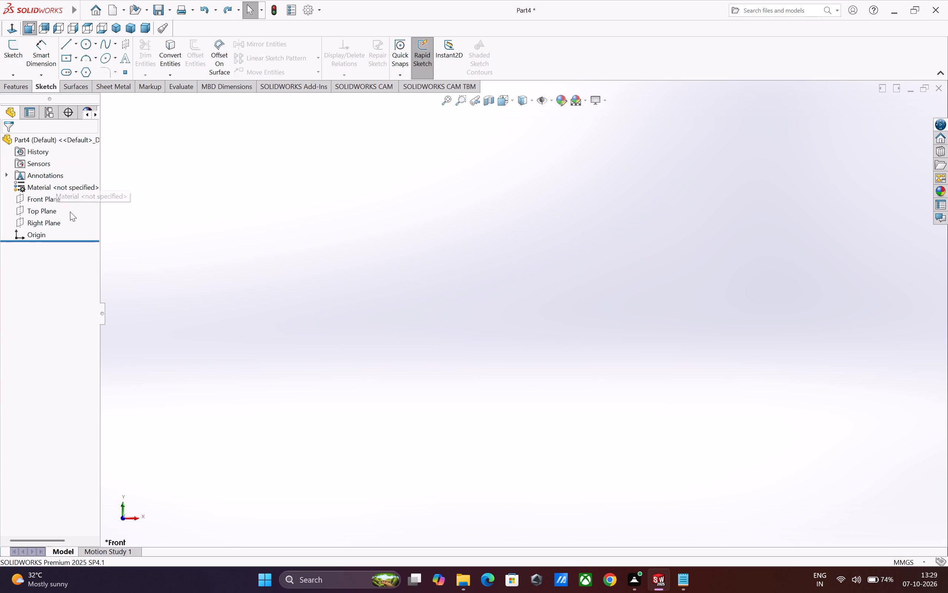
Start a sketch on the Front Plane and draw a center rectangle about 158 mm wide, centred on the origin.
{"action": "left_click", "coordinate": [38, 201]}
{"action": "left_click", "coordinate": [47, 183]}
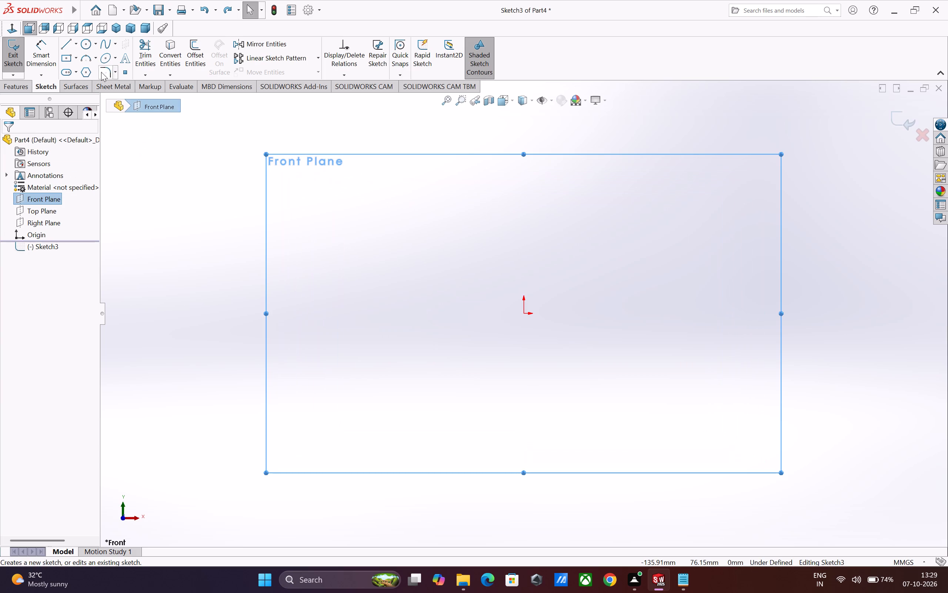
{"action": "left_click", "coordinate": [62, 62]}
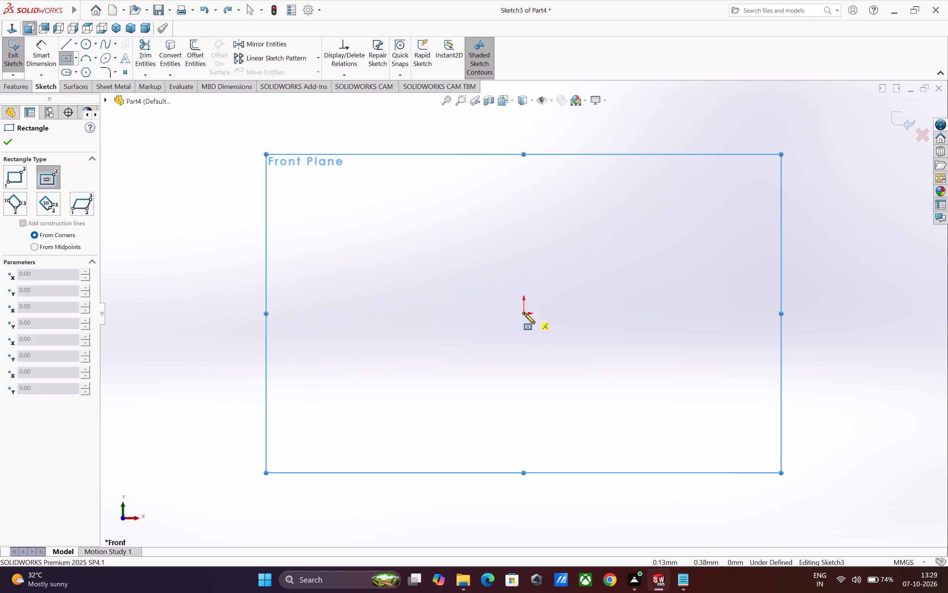
{"action": "left_click", "coordinate": [524, 313]}
{"action": "left_click", "coordinate": [752, 195]}
{"action": "key", "text": "Escape"}
Dimension the rectangle's width as 88 mm along its lower edge.
{"action": "left_click", "coordinate": [46, 68]}
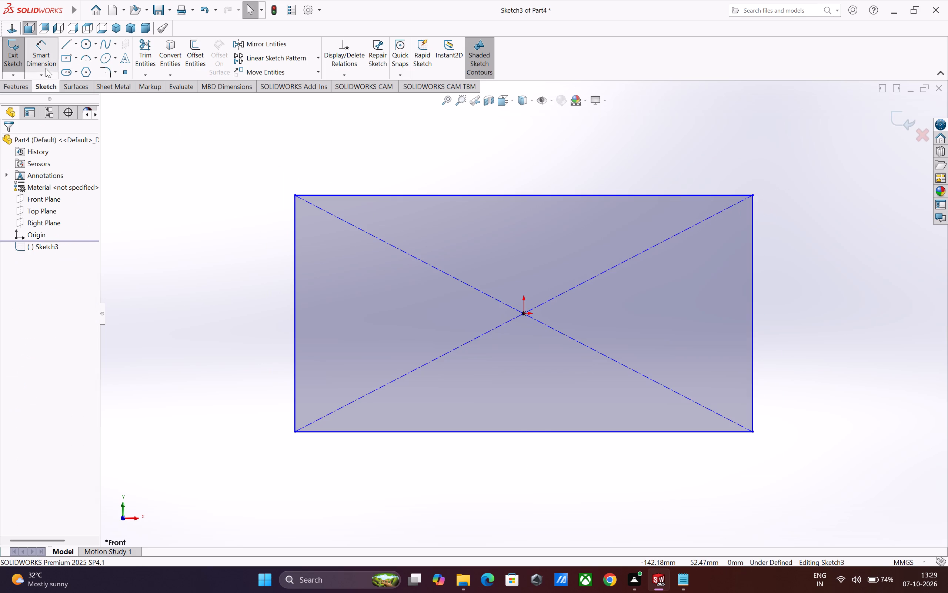
{"action": "left_click", "coordinate": [526, 431]}
{"action": "left_click", "coordinate": [527, 462]}
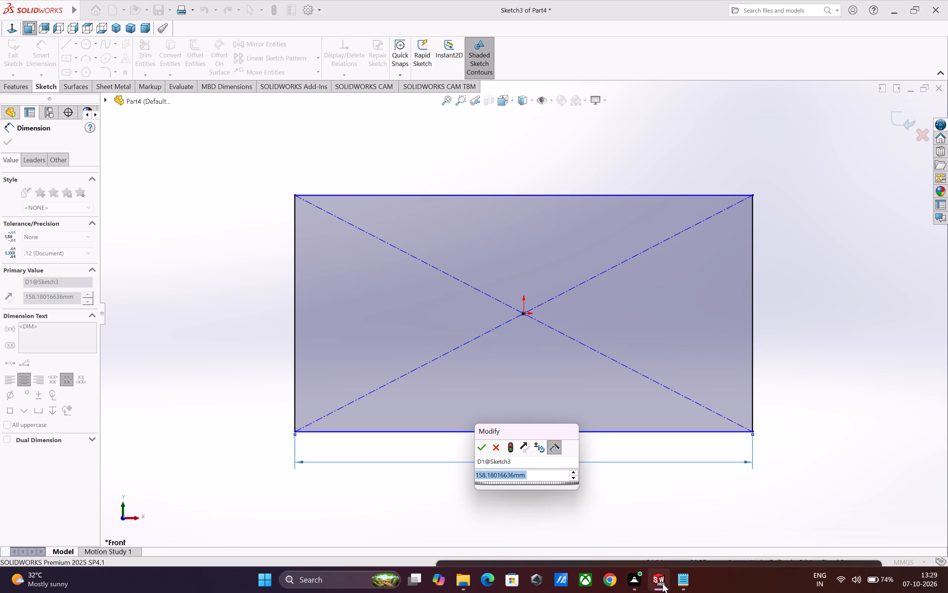
{"action": "key", "text": "8"}
{"action": "key", "text": "8"}
{"action": "key", "text": "Return"}
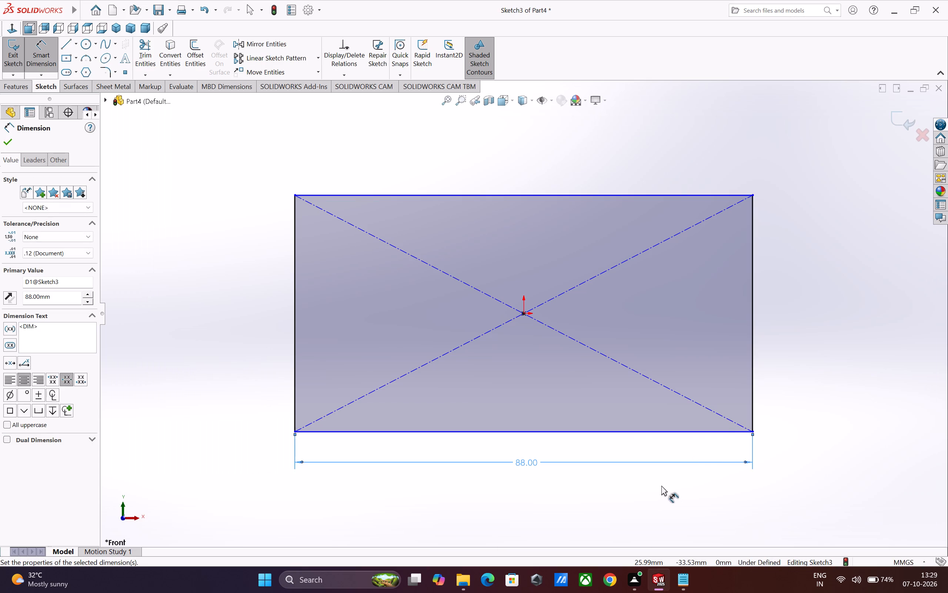
Dimension the rectangle's height as 36 mm along its vertical edge.
{"action": "left_click", "coordinate": [752, 364]}
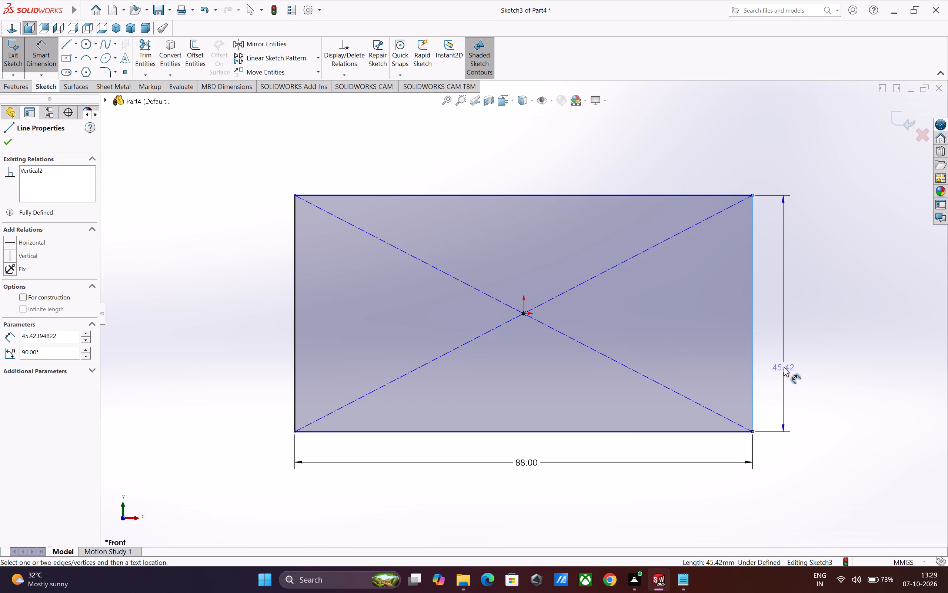
{"action": "left_click", "coordinate": [784, 367]}
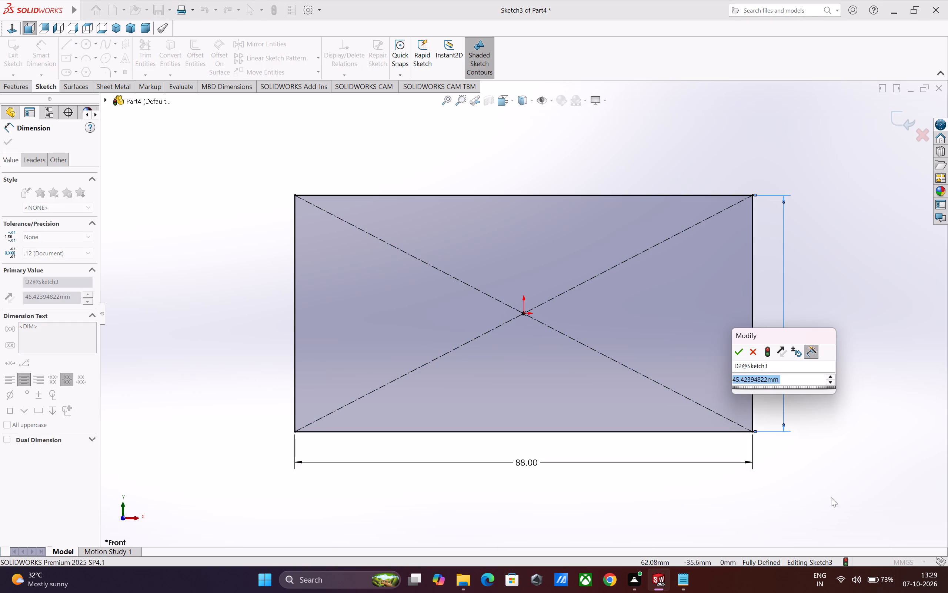
{"action": "key", "text": "3"}
{"action": "key", "text": "6"}
{"action": "key", "text": "Return"}
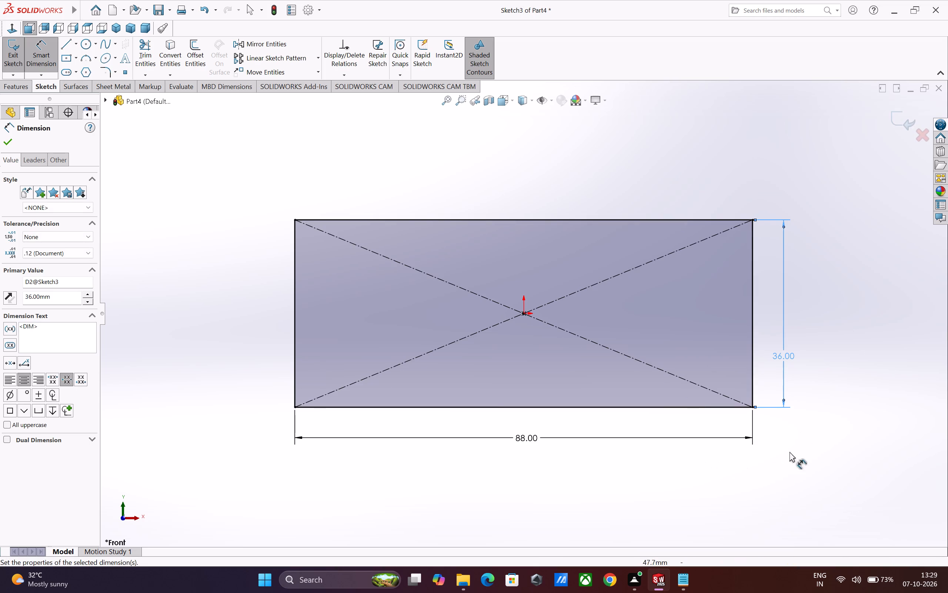
{"action": "left_click", "coordinate": [10, 144]}
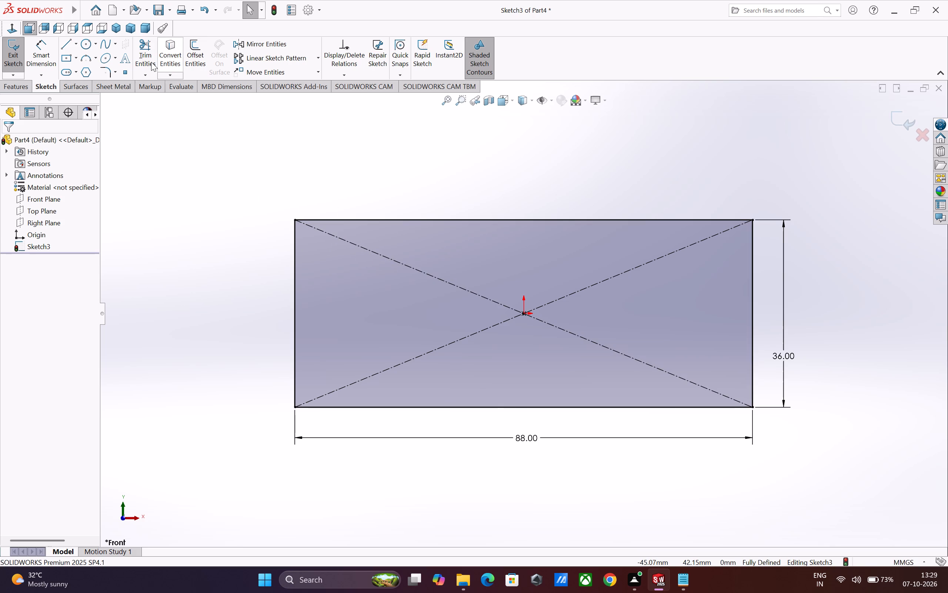
Sketch a circle centred on the origin with a radius of about 23 mm, extending past the rectangle's horizontal edges.
{"action": "left_click", "coordinate": [85, 44]}
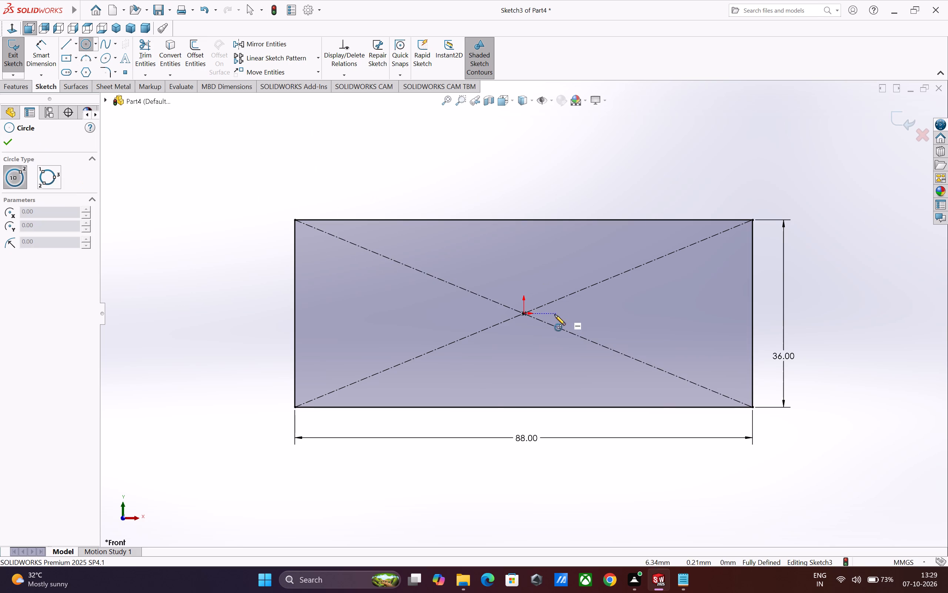
{"action": "left_click", "coordinate": [525, 314]}
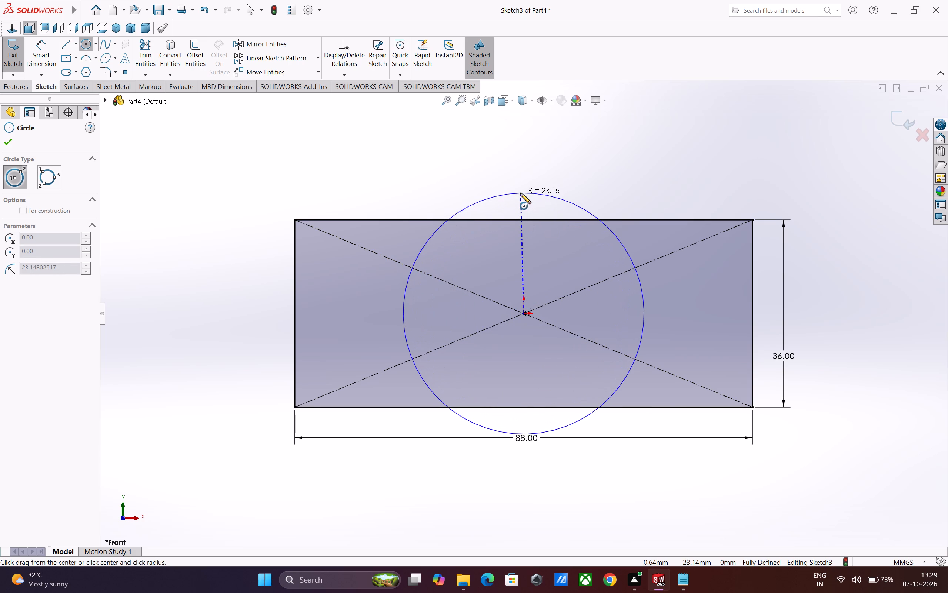
{"action": "left_click", "coordinate": [520, 193]}
{"action": "key", "text": "Escape"}
{"action": "key", "text": "Escape"}
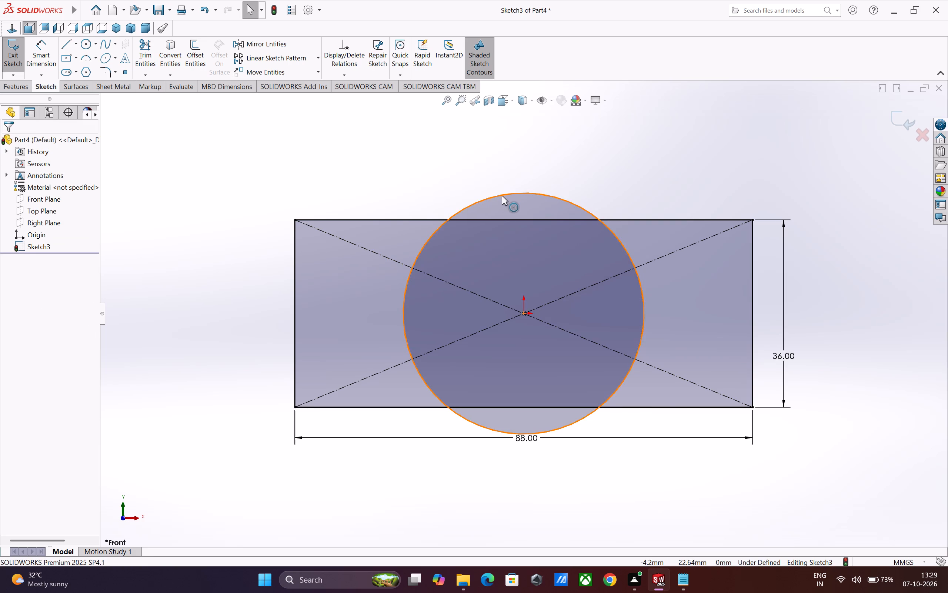
Dimension the circle's diameter as 54 mm, placing the dimension above the circle.
{"action": "left_click_drag", "start_coordinate": [37, 57], "coordinate": [41, 59]}
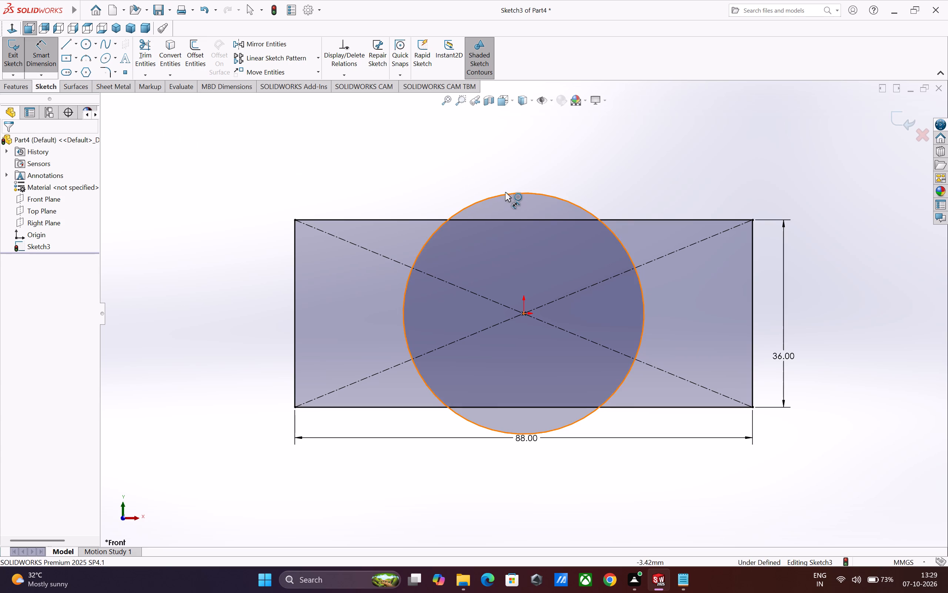
{"action": "left_click", "coordinate": [505, 192]}
{"action": "left_click", "coordinate": [523, 193]}
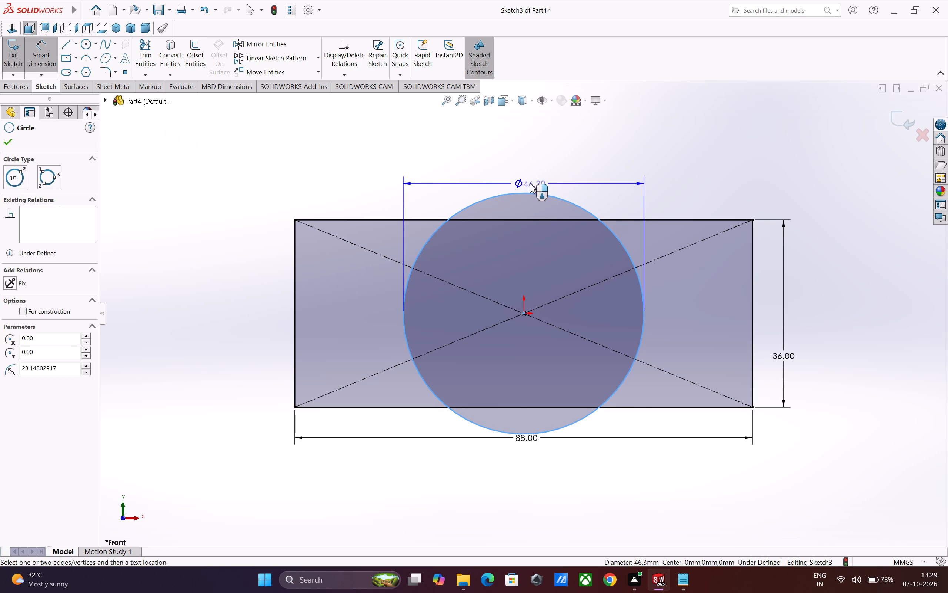
{"action": "left_click", "coordinate": [532, 182]}
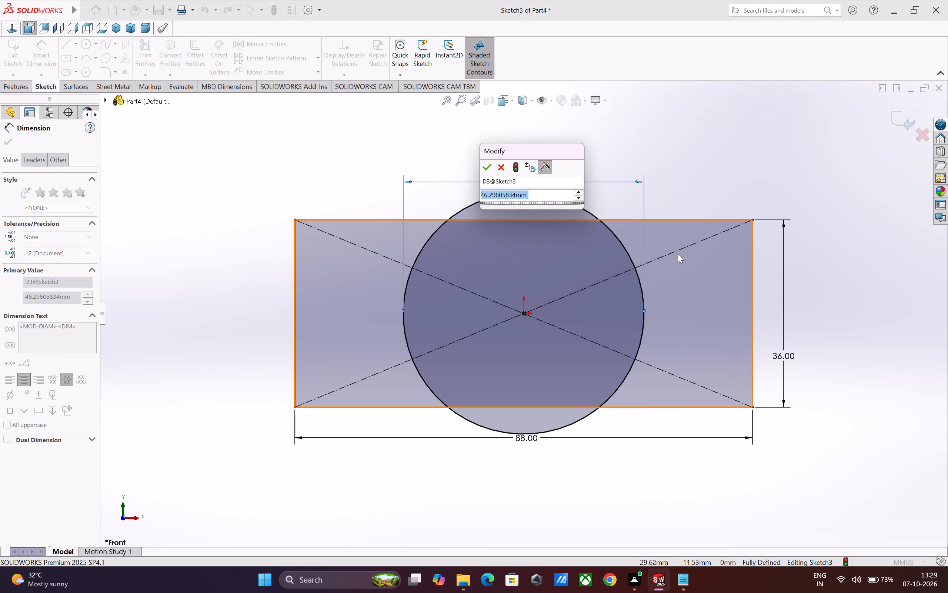
{"action": "key", "text": "5"}
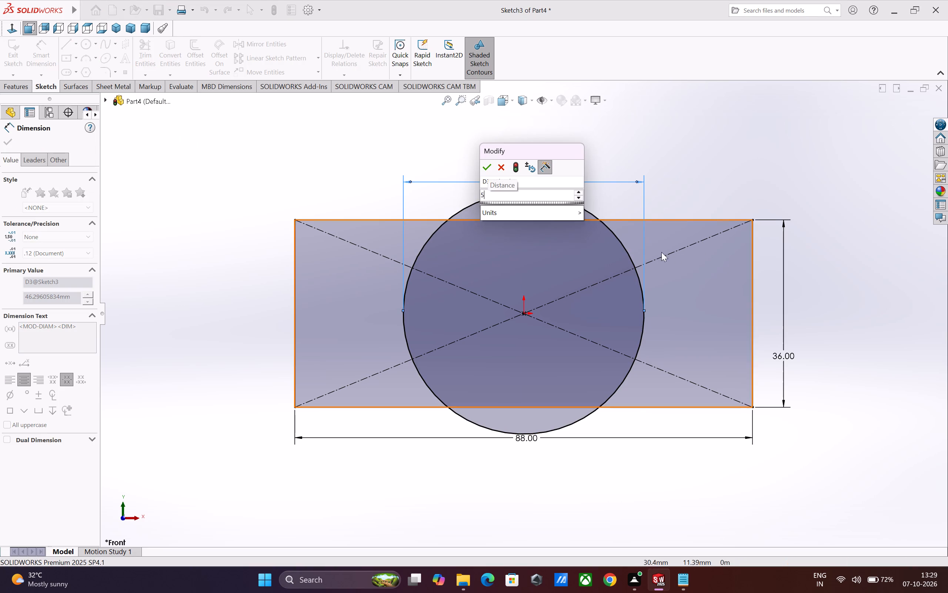
{"action": "key", "text": "4"}
{"action": "key", "text": "Return"}
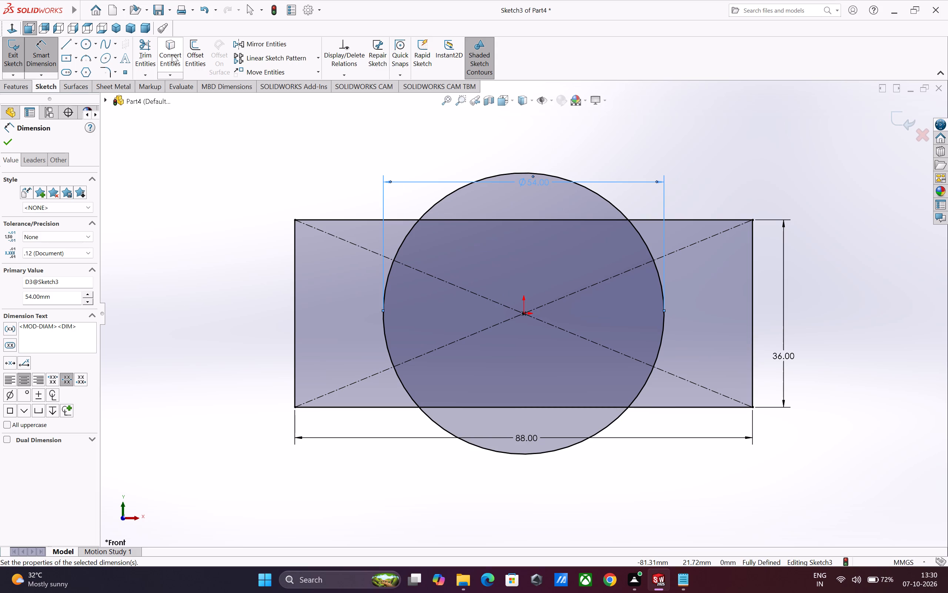
Power-trim the circle arcs inside the rectangle and the rectangle edges inside the circle, leaving one outer outline with two bulging arcs.
{"action": "left_click", "coordinate": [145, 52]}
{"action": "left_click_drag", "start_coordinate": [377, 291], "coordinate": [505, 213]}
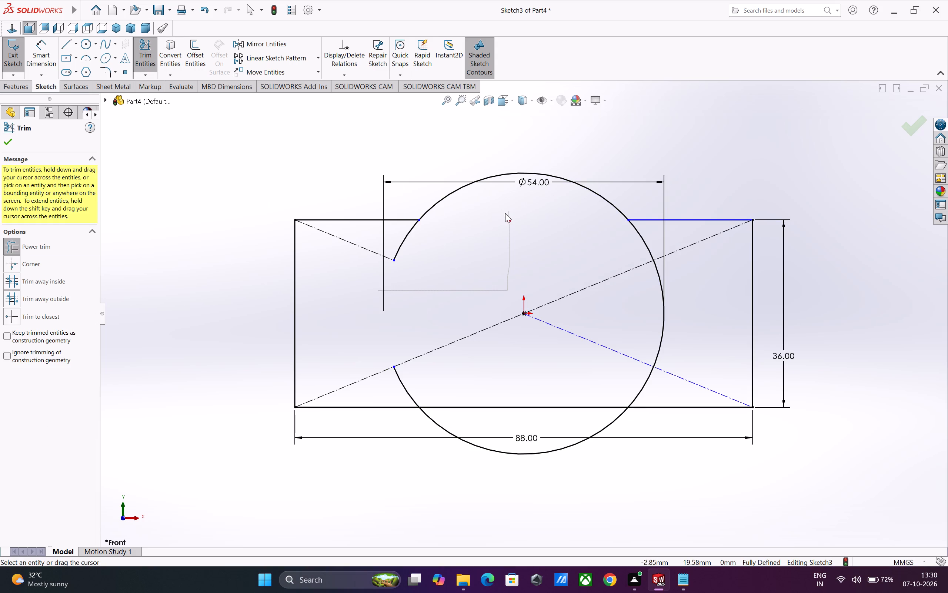
{"action": "left_click_drag", "start_coordinate": [505, 213], "coordinate": [405, 379]}
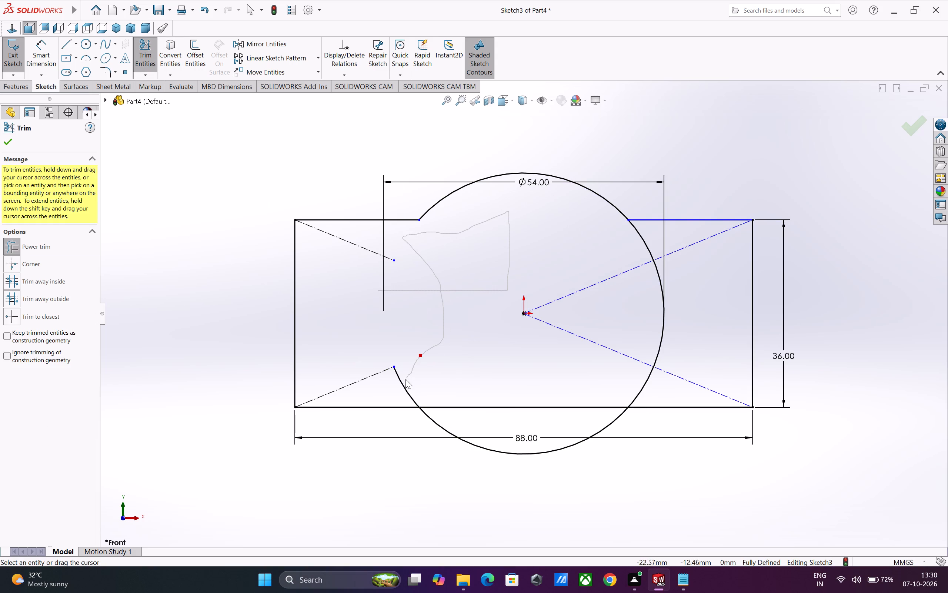
{"action": "left_click_drag", "start_coordinate": [405, 379], "coordinate": [582, 397]}
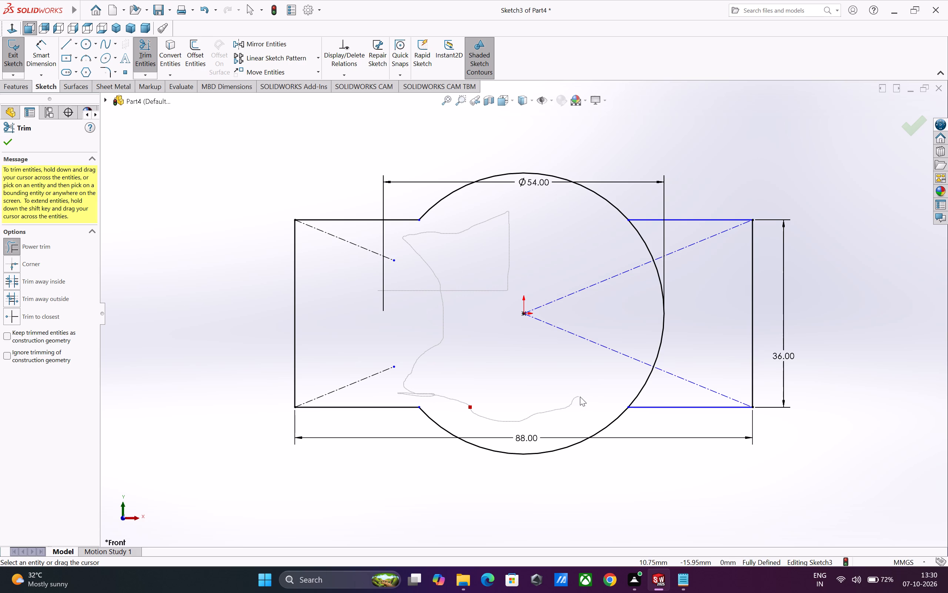
{"action": "left_click_drag", "start_coordinate": [582, 397], "coordinate": [665, 268]}
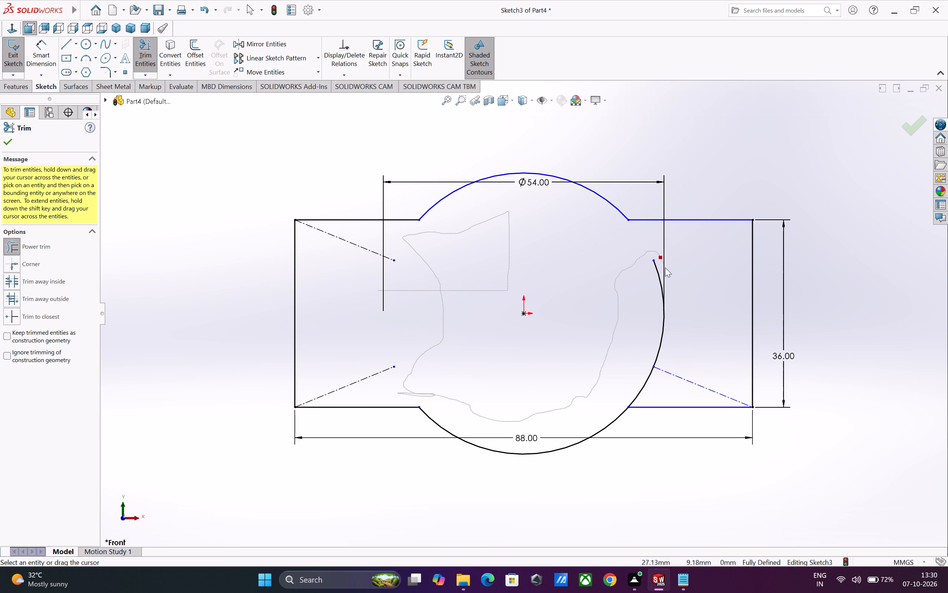
{"action": "left_click_drag", "start_coordinate": [665, 268], "coordinate": [647, 351]}
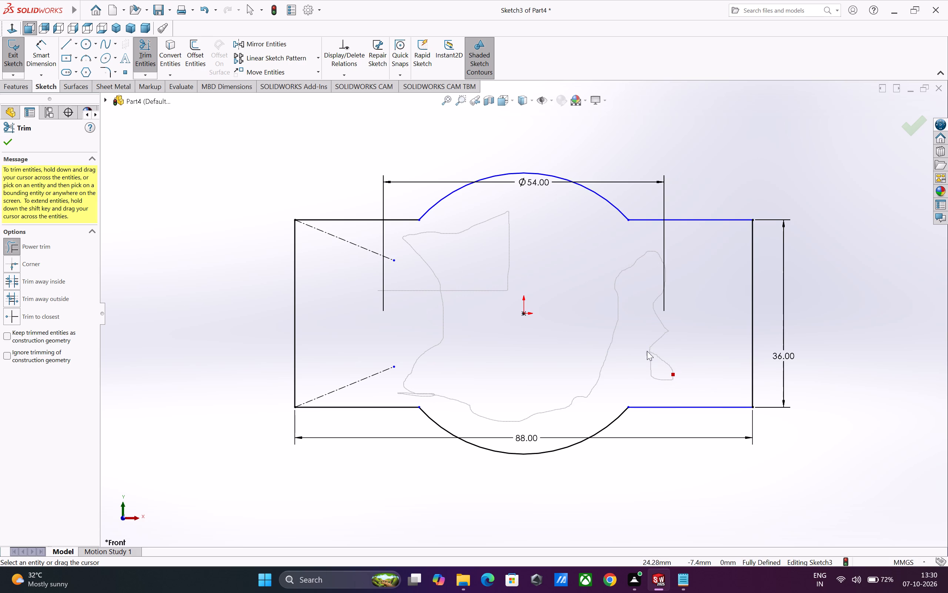
{"action": "left_click_drag", "start_coordinate": [647, 351], "coordinate": [628, 361]}
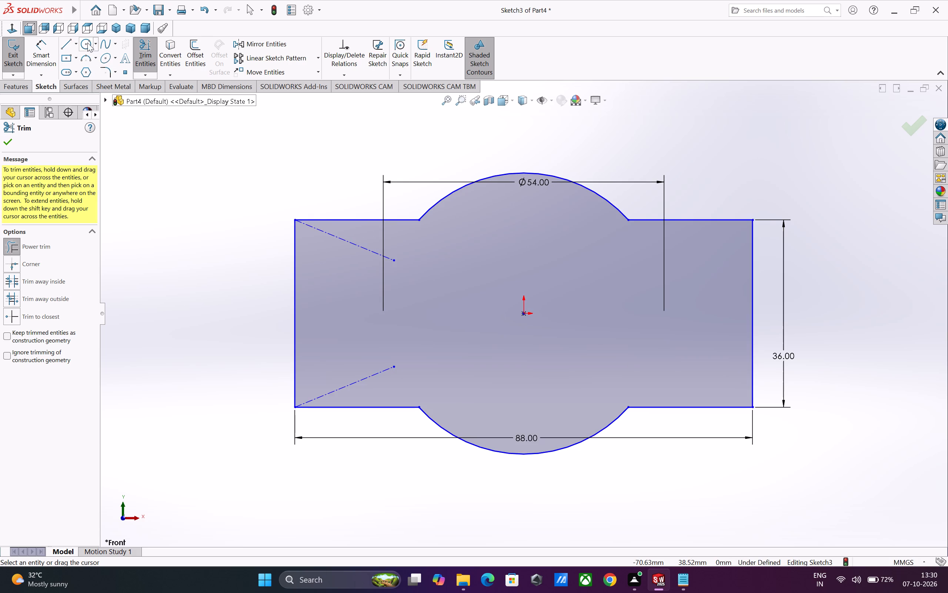
Sketch a circle about 27 mm in diameter centred on the origin, inside the trimmed outline.
{"action": "left_click", "coordinate": [88, 44]}
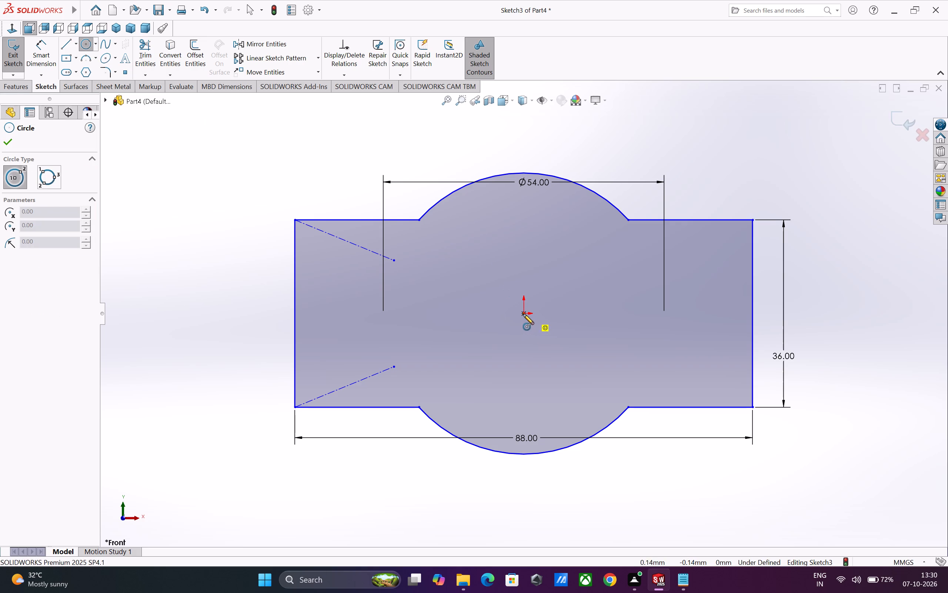
{"action": "left_click", "coordinate": [523, 314]}
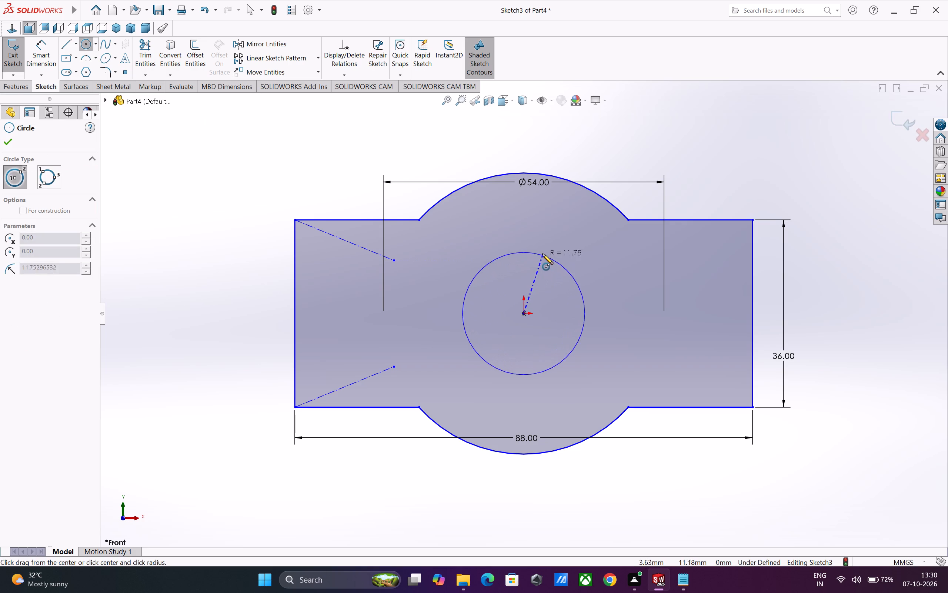
{"action": "left_click", "coordinate": [542, 245]}
{"action": "key", "text": "Escape"}
{"action": "key", "text": "Escape"}
Dimension the inner circle's diameter as 34 mm and place the dimension text just above the circle.
{"action": "left_click_drag", "start_coordinate": [50, 48], "coordinate": [53, 52]}
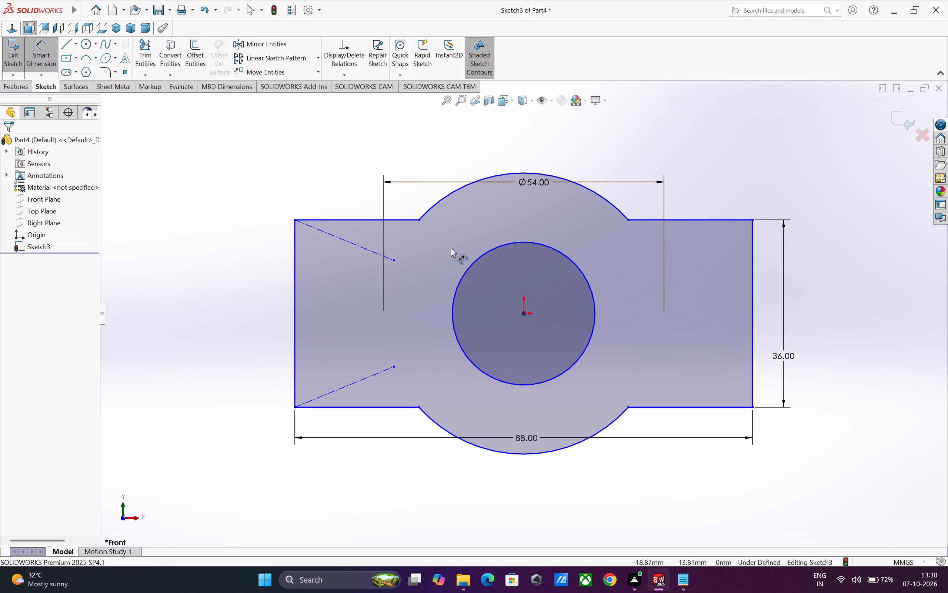
{"action": "left_click", "coordinate": [478, 257]}
{"action": "left_click", "coordinate": [453, 240]}
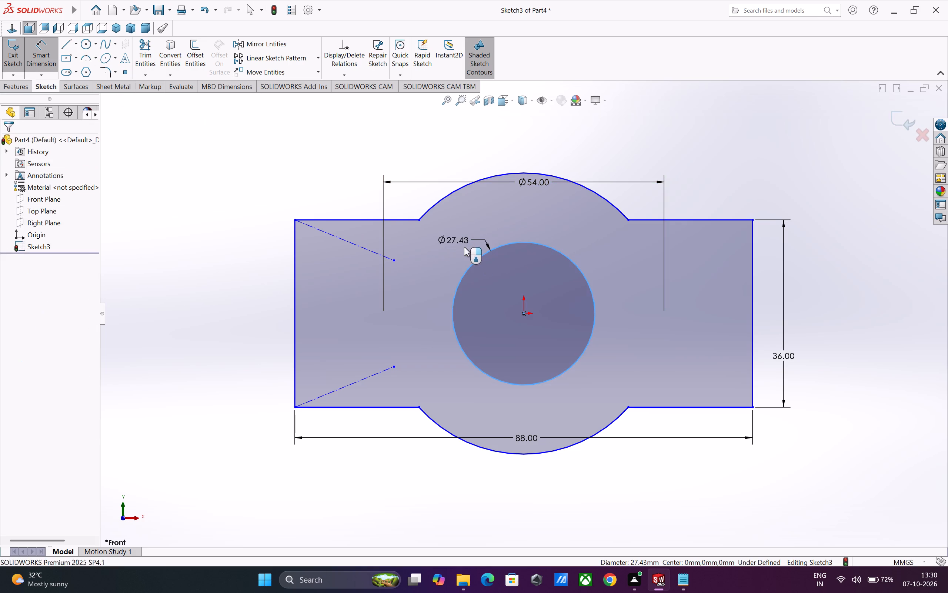
{"action": "key", "text": "3"}
{"action": "key", "text": "4"}
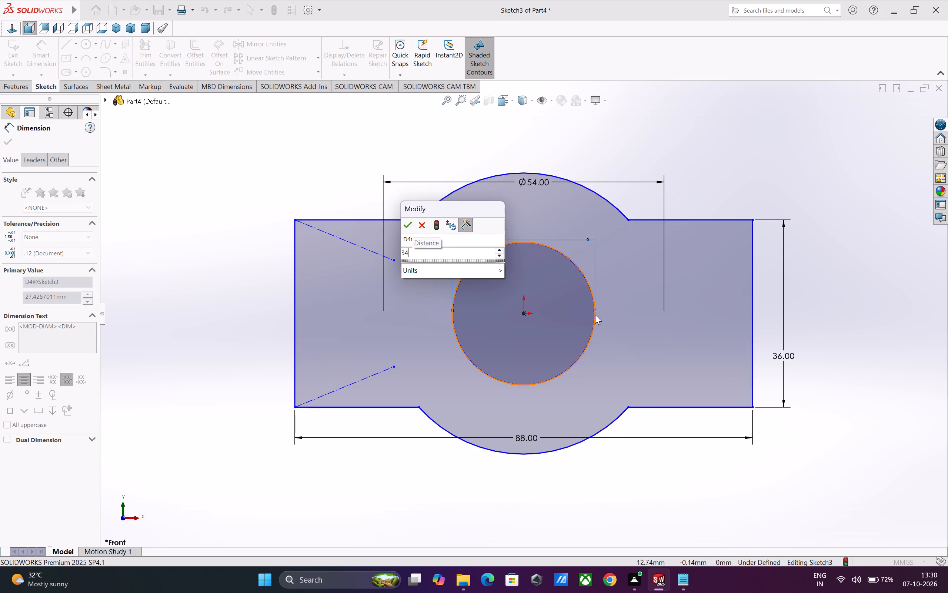
{"action": "key", "text": "Return"}
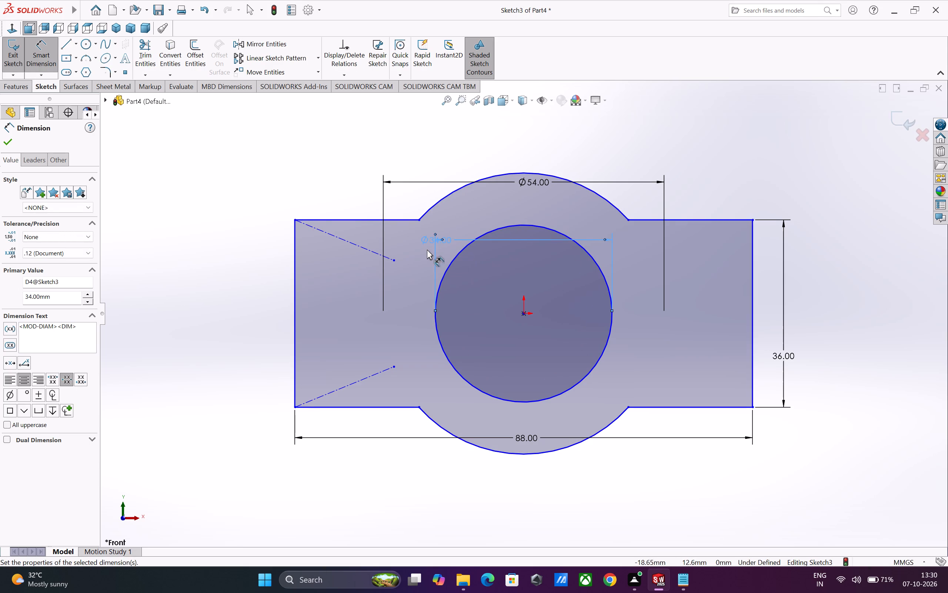
{"action": "key", "text": "Escape"}
{"action": "left_click_drag", "start_coordinate": [436, 239], "coordinate": [469, 214]}
{"action": "key", "text": "Escape"}
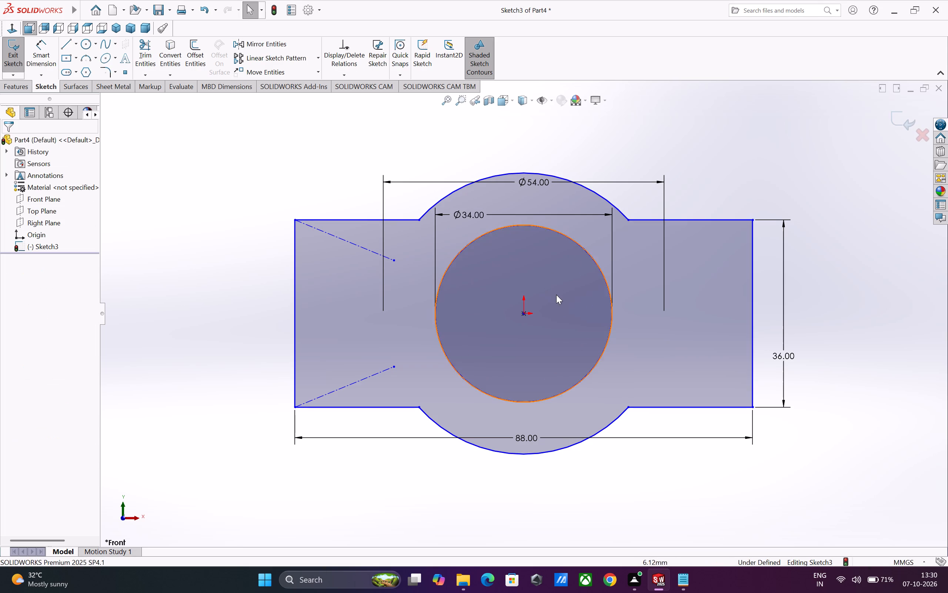
{"action": "key", "text": "Escape"}
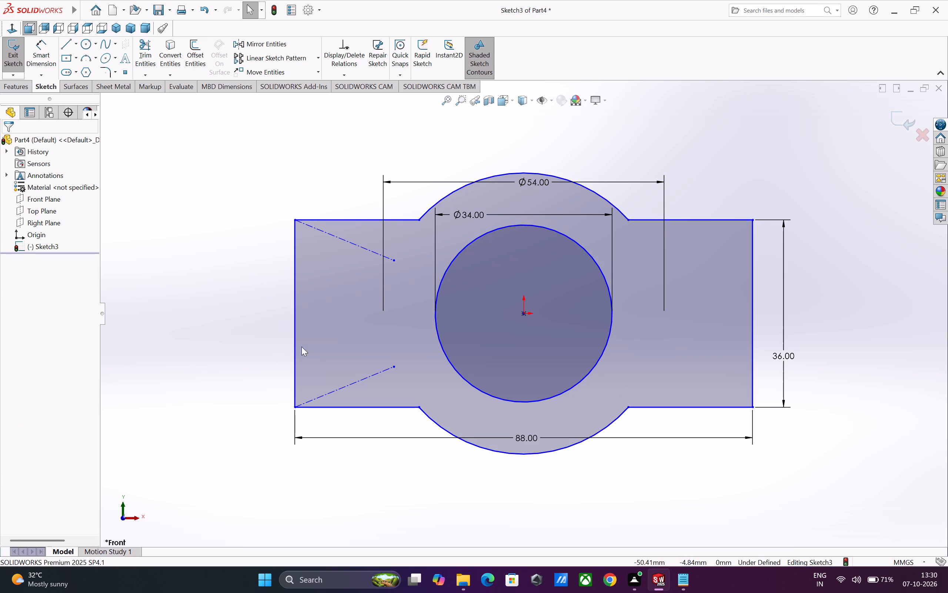
Trim away the two leftover diagonal construction lines in the left part of the profile.
{"action": "left_click", "coordinate": [143, 54]}
{"action": "left_click_drag", "start_coordinate": [347, 260], "coordinate": [363, 246]}
{"action": "left_click_drag", "start_coordinate": [364, 348], "coordinate": [381, 375]}
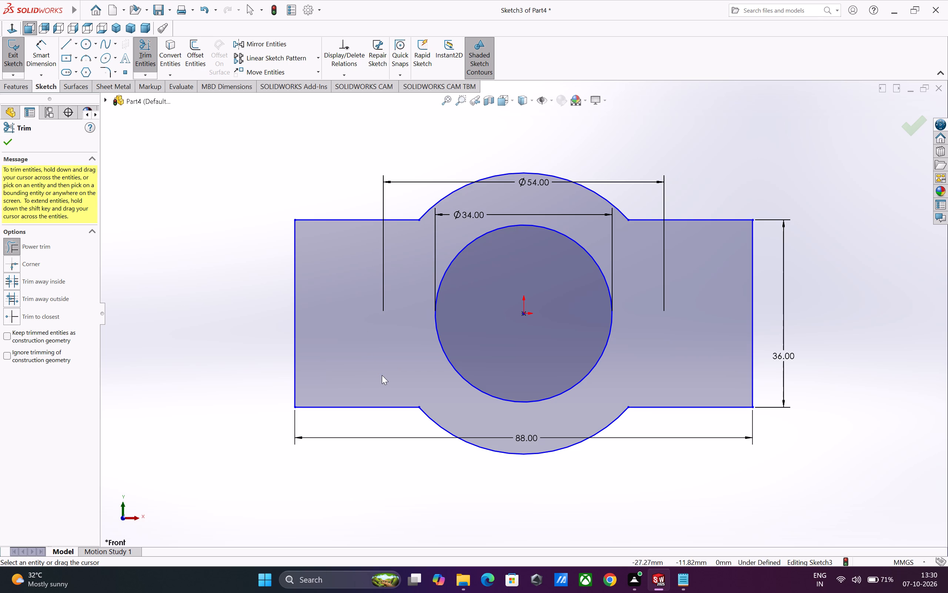
{"action": "key", "text": "Escape"}
{"action": "key", "text": "Escape"}
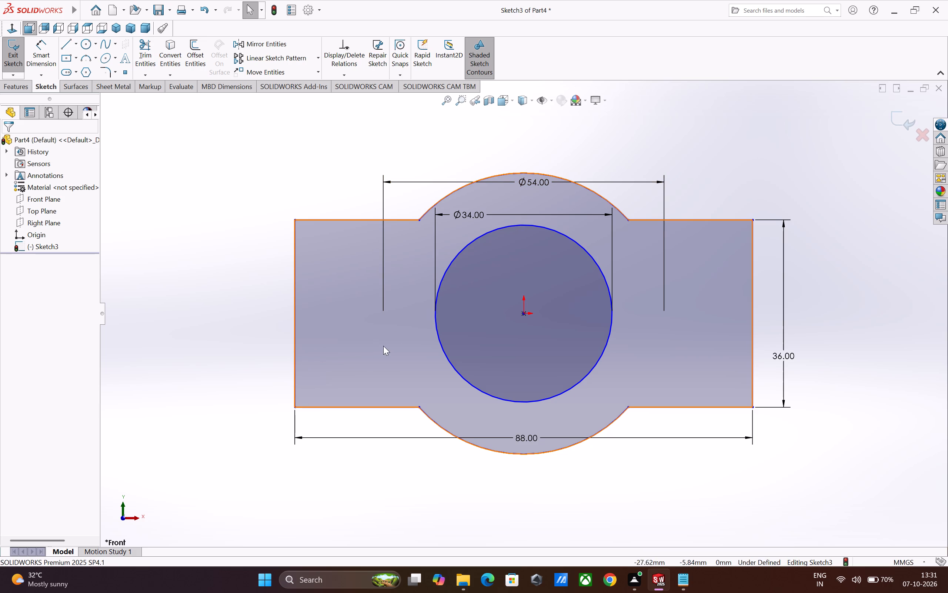
Sketch two small corner rectangles about 5 by 4 mm, one on each side of the inner circle near the profile's ends.
{"action": "left_click", "coordinate": [77, 57]}
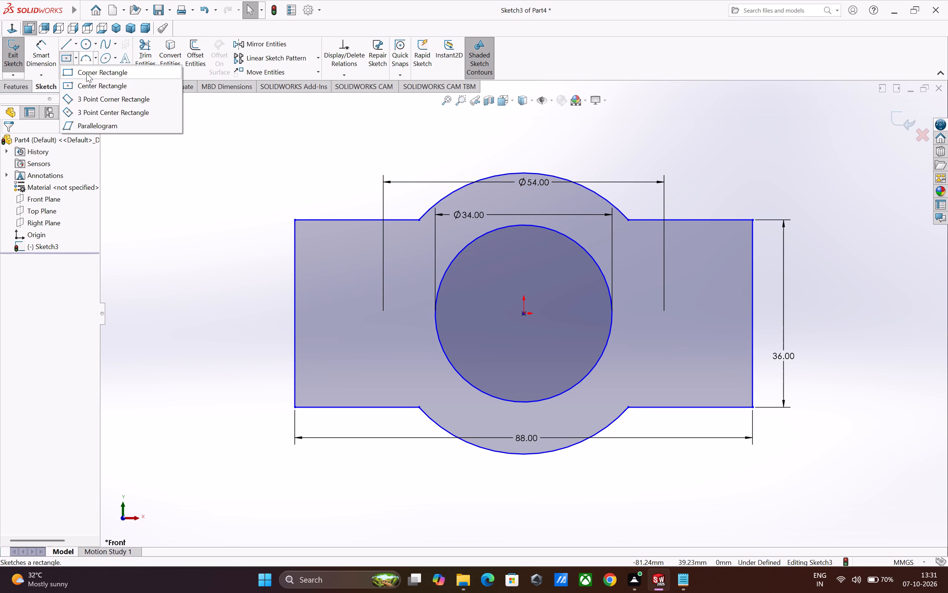
{"action": "left_click", "coordinate": [86, 73]}
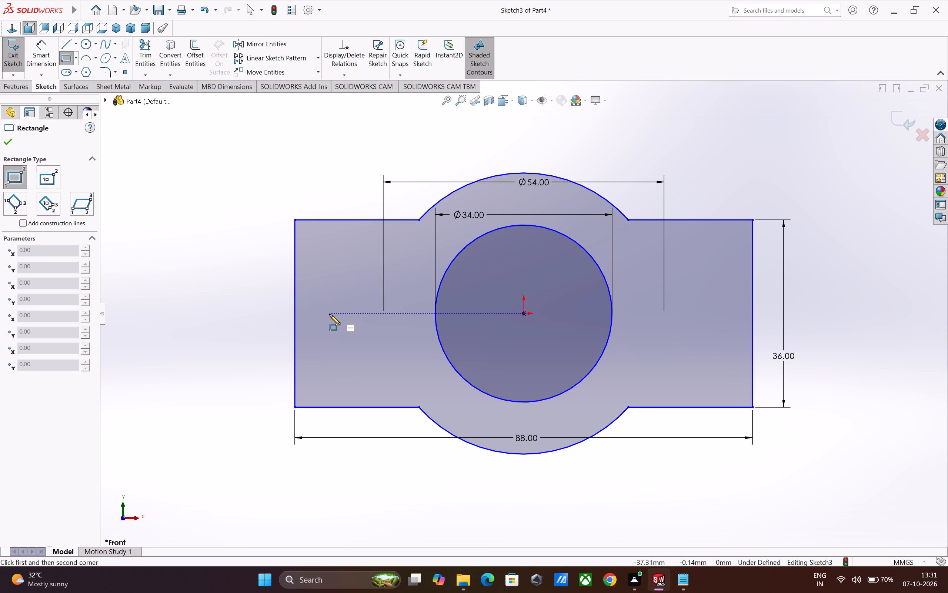
{"action": "left_click", "coordinate": [332, 324]}
{"action": "left_click", "coordinate": [359, 302]}
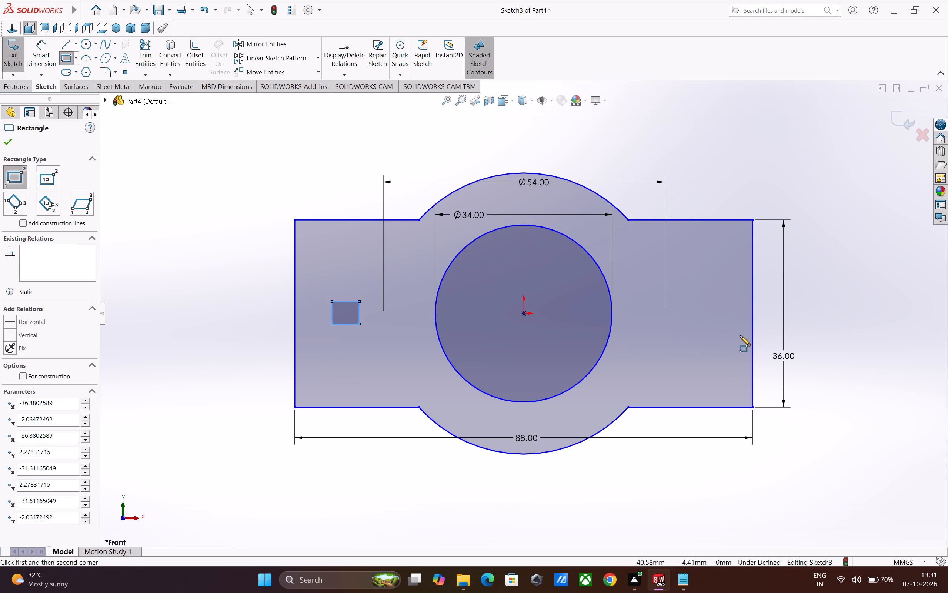
{"action": "left_click", "coordinate": [690, 325]}
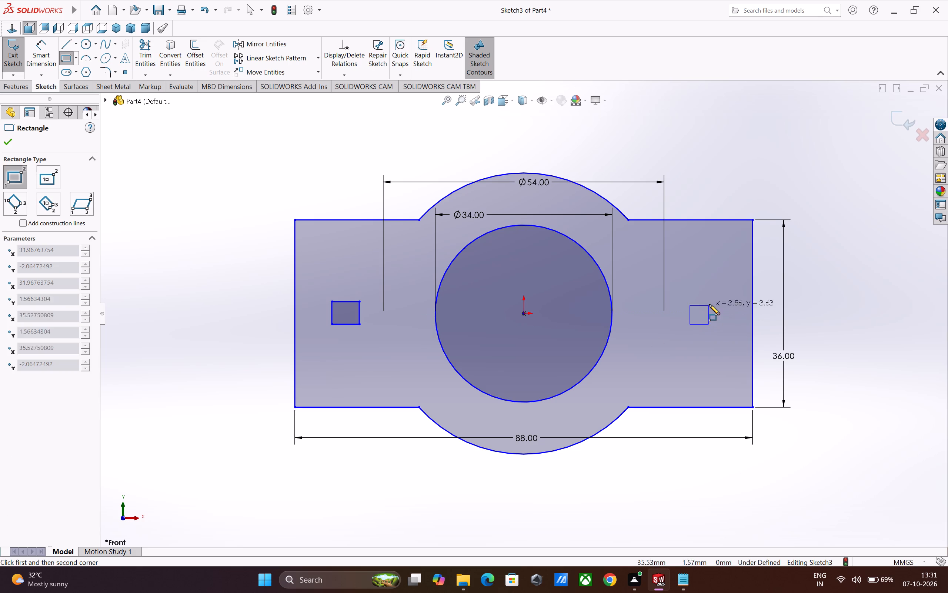
{"action": "left_click", "coordinate": [715, 301]}
{"action": "left_click", "coordinate": [201, 222]}
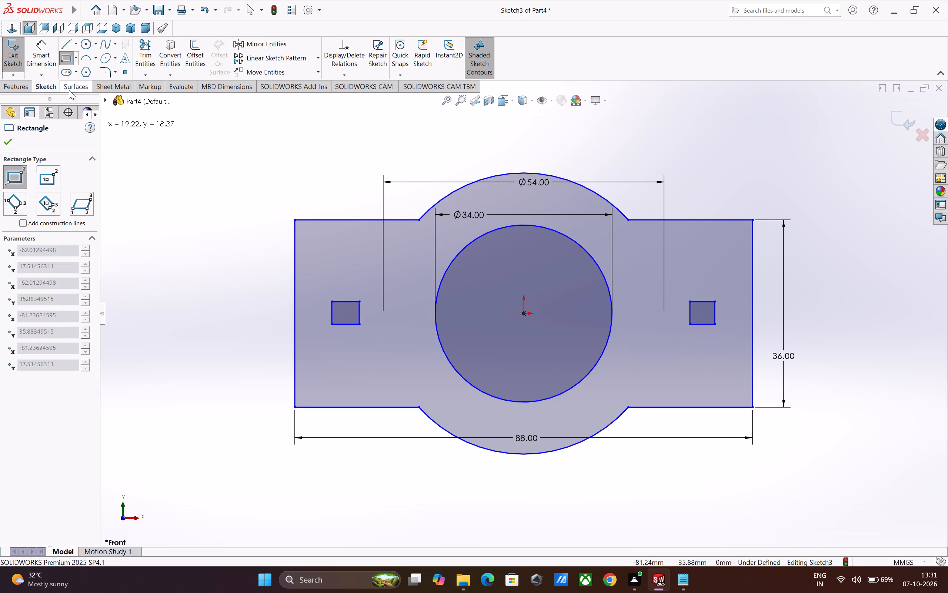
{"action": "key", "text": "Escape"}
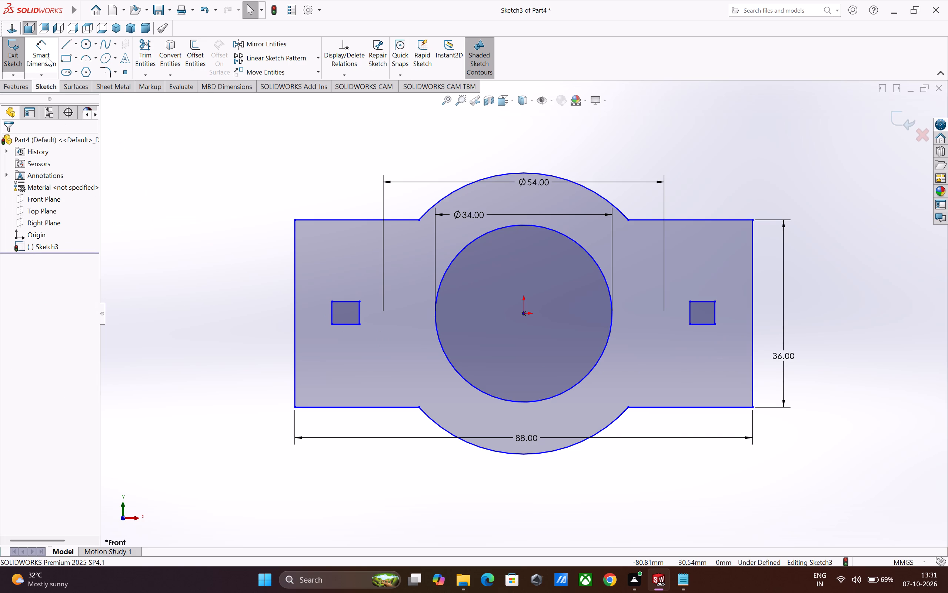
Dimension the left small rectangle's width as 13 mm along its lower edge.
{"action": "left_click", "coordinate": [47, 57]}
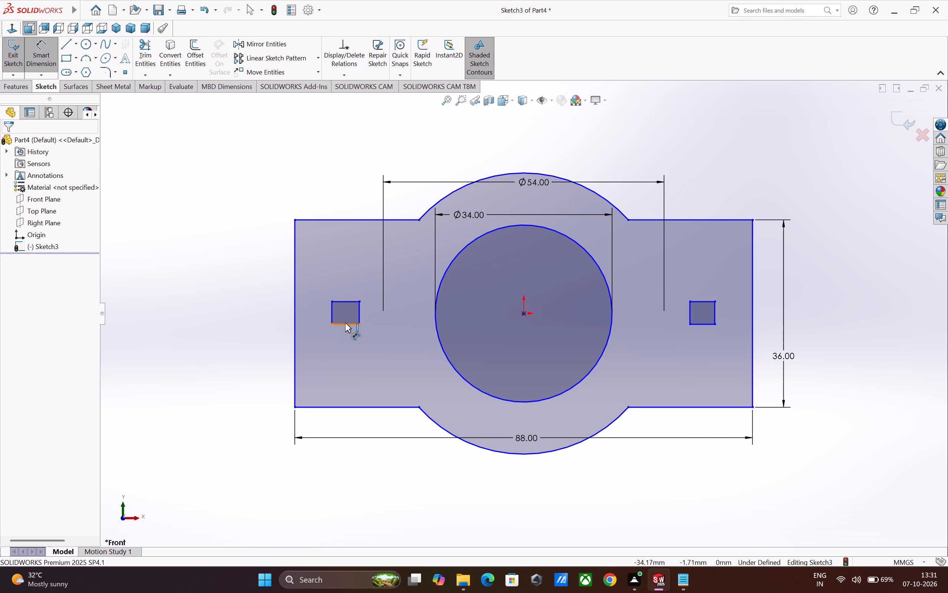
{"action": "left_click", "coordinate": [345, 325]}
{"action": "left_click", "coordinate": [343, 337]}
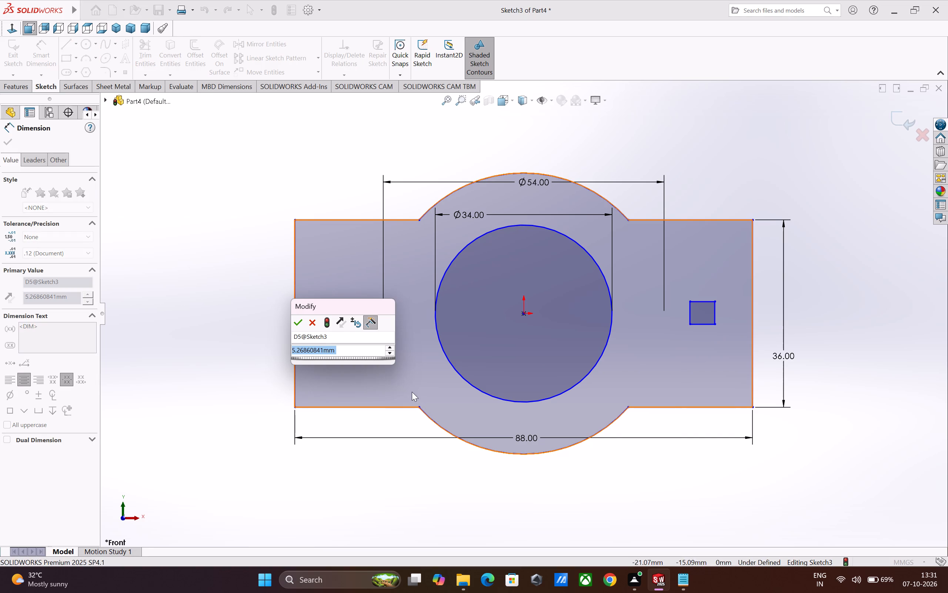
{"action": "type", "text": "13"}
{"action": "key", "text": "Return"}
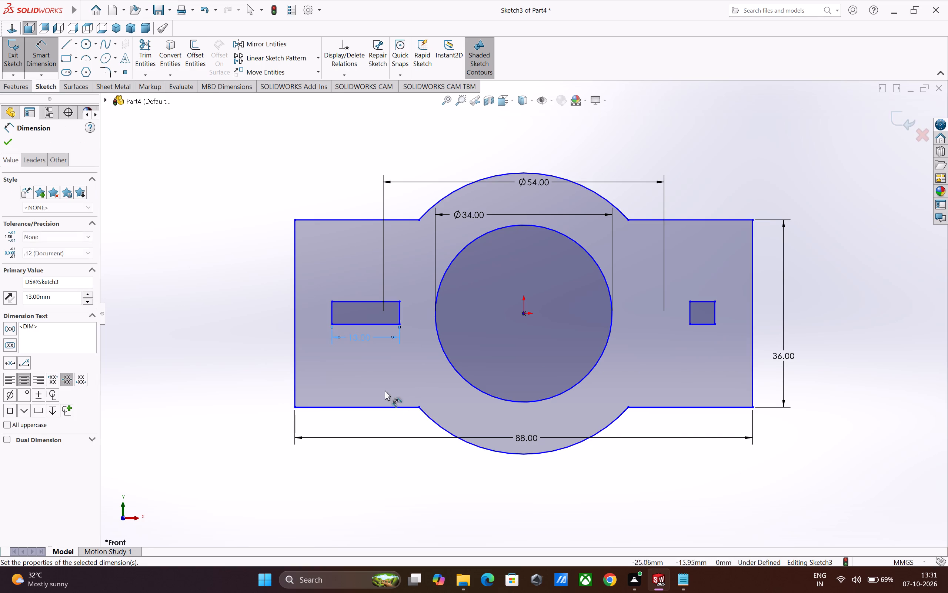
Dimension the left small rectangle's height as 8 mm along its outer vertical edge.
{"action": "left_click", "coordinate": [331, 312]}
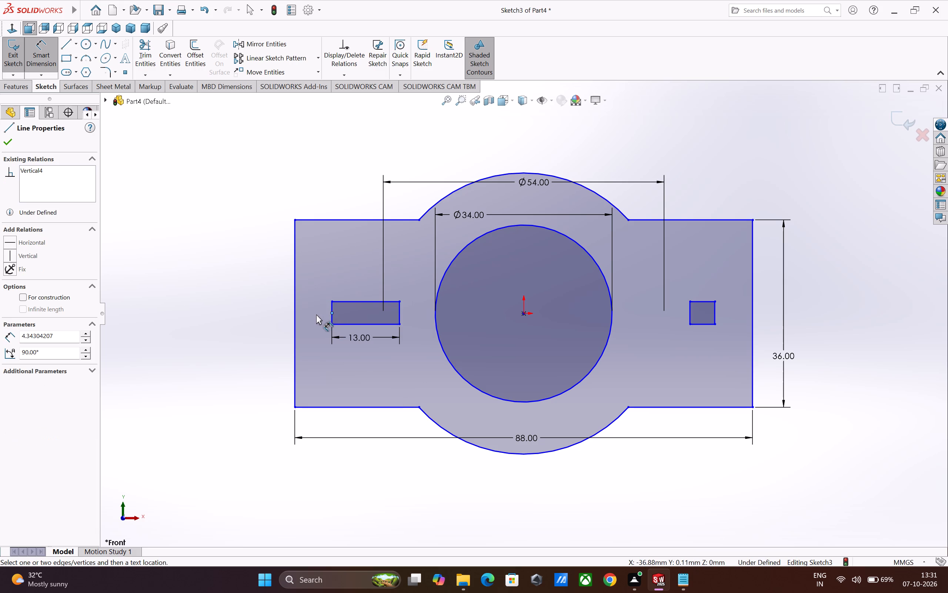
{"action": "key", "text": "Escape"}
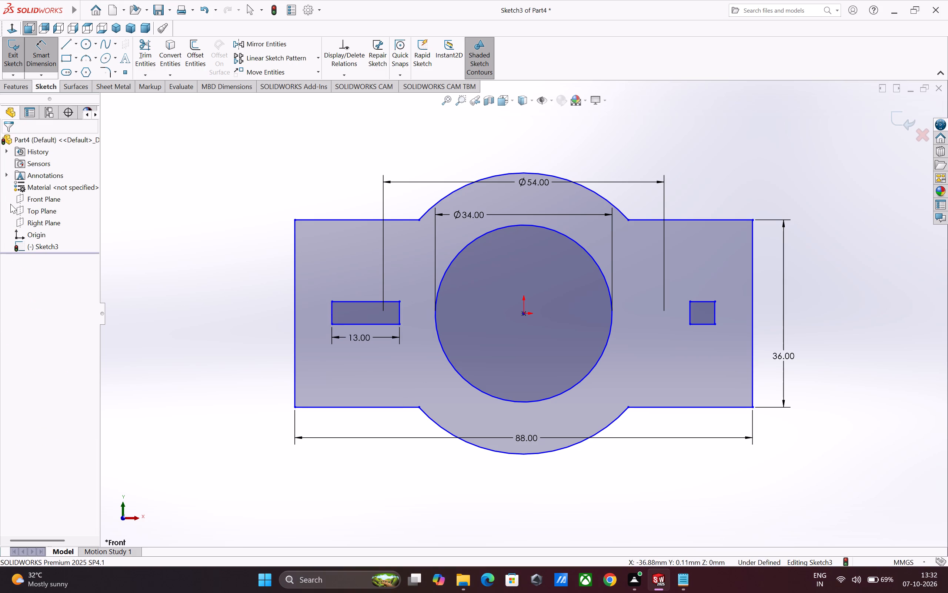
{"action": "left_click", "coordinate": [331, 316]}
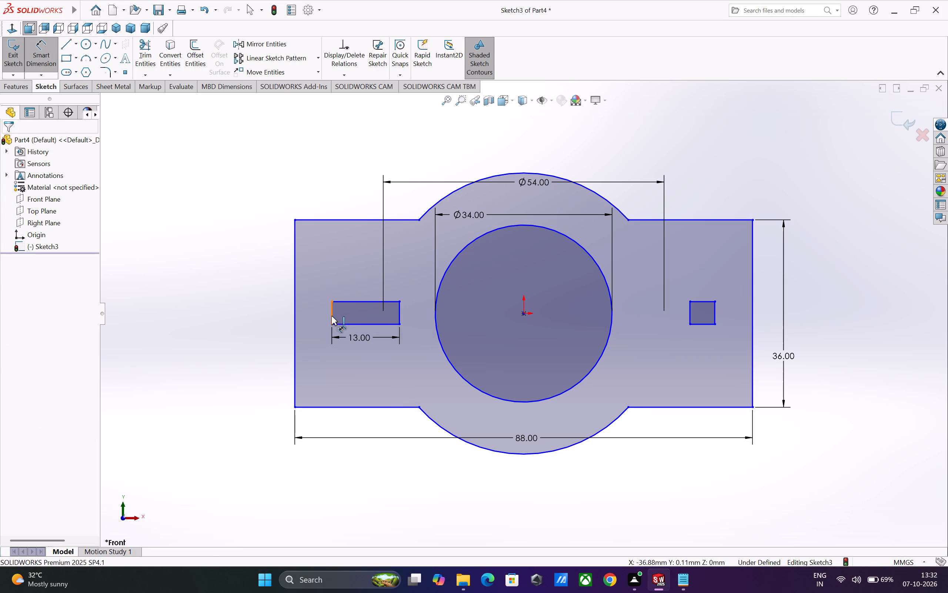
{"action": "left_click", "coordinate": [310, 317]}
{"action": "key", "text": "8"}
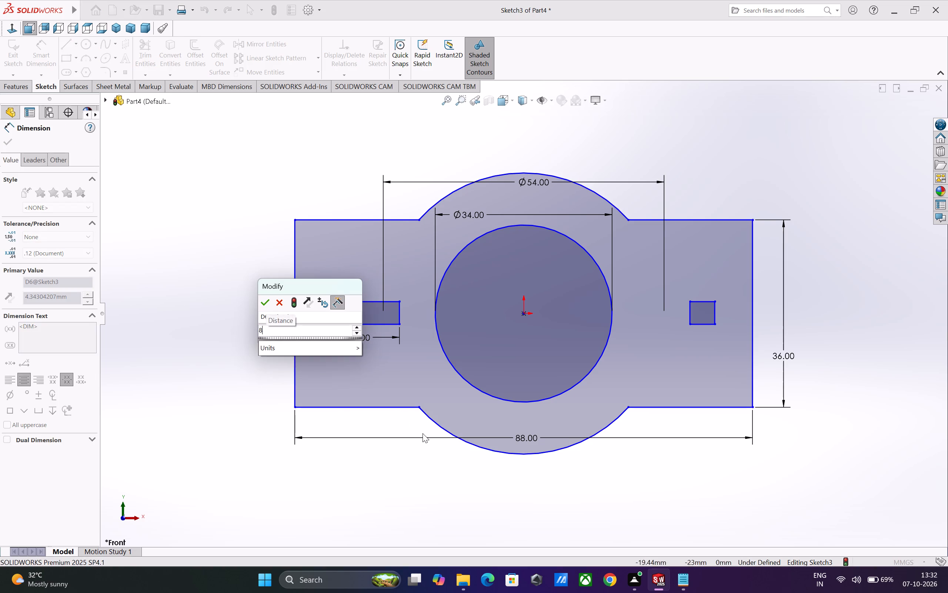
{"action": "key", "text": "Return"}
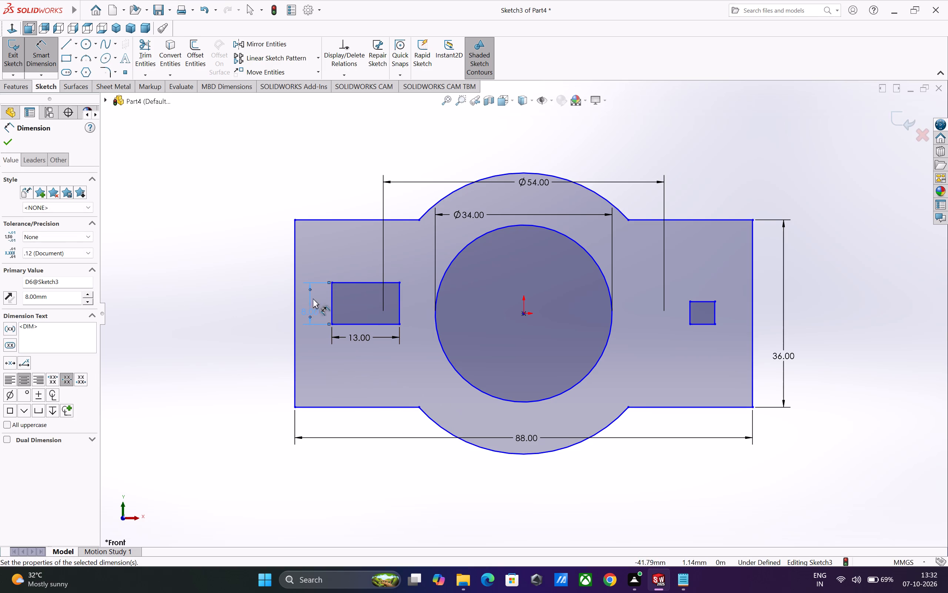
Dimension the distance from the profile's upper edge to the left rectangle's top edge as 14 mm.
{"action": "left_click", "coordinate": [347, 282]}
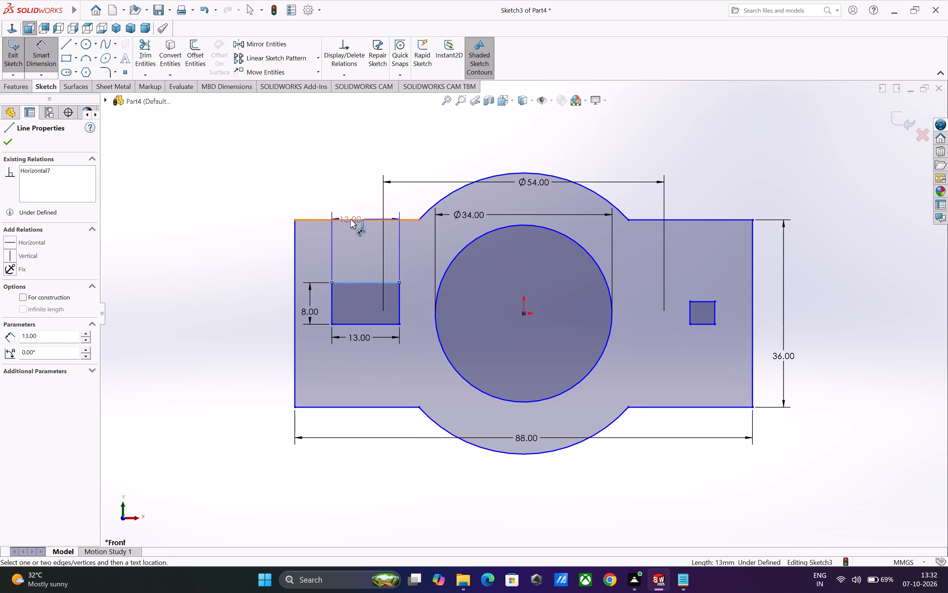
{"action": "left_click", "coordinate": [350, 219]}
{"action": "left_click", "coordinate": [262, 244]}
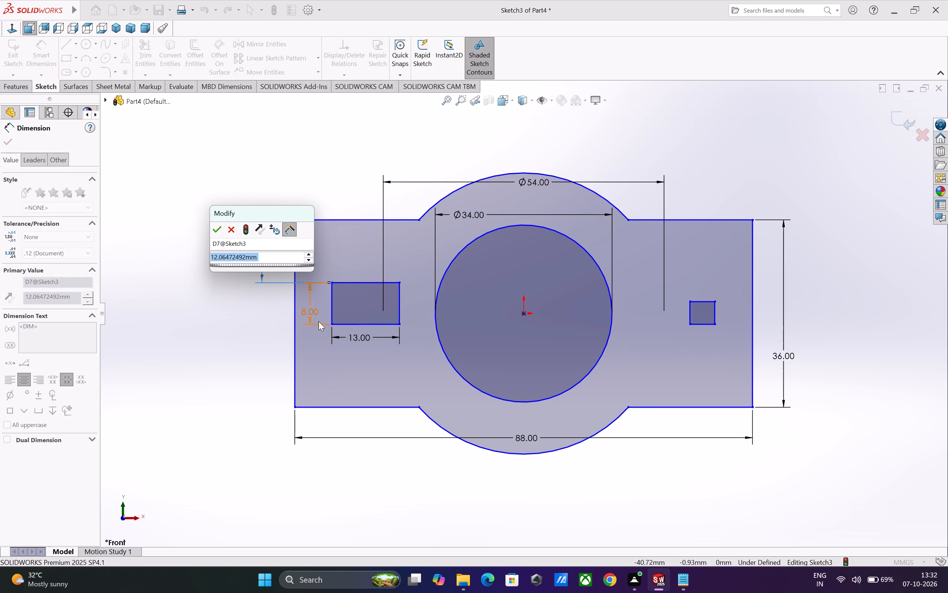
{"action": "key", "text": "1"}
{"action": "key", "text": "4"}
{"action": "key", "text": "Return"}
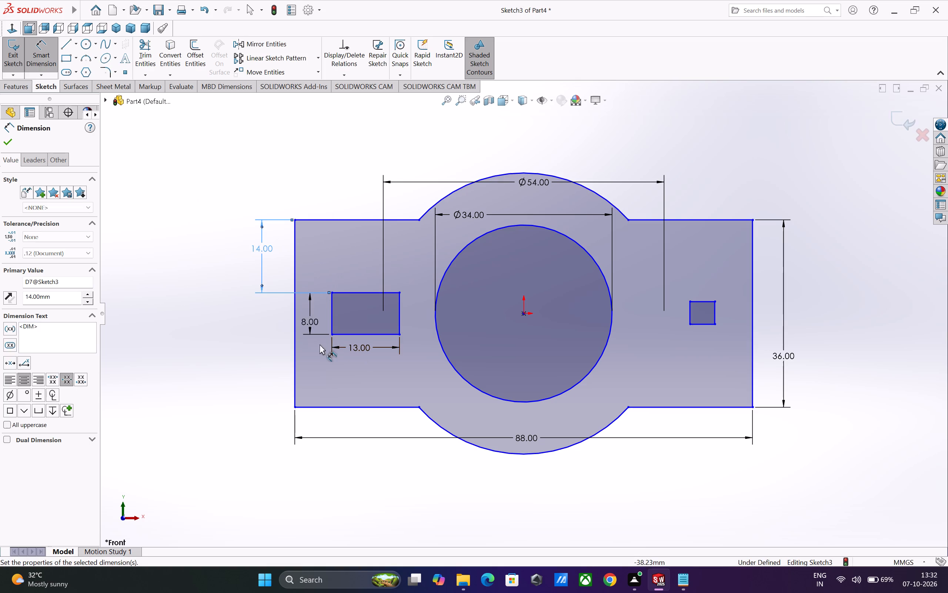
Dimension the distance from the profile's left end to the left rectangle's outer edge as 4 mm.
{"action": "left_click", "coordinate": [294, 316]}
{"action": "left_click", "coordinate": [331, 320]}
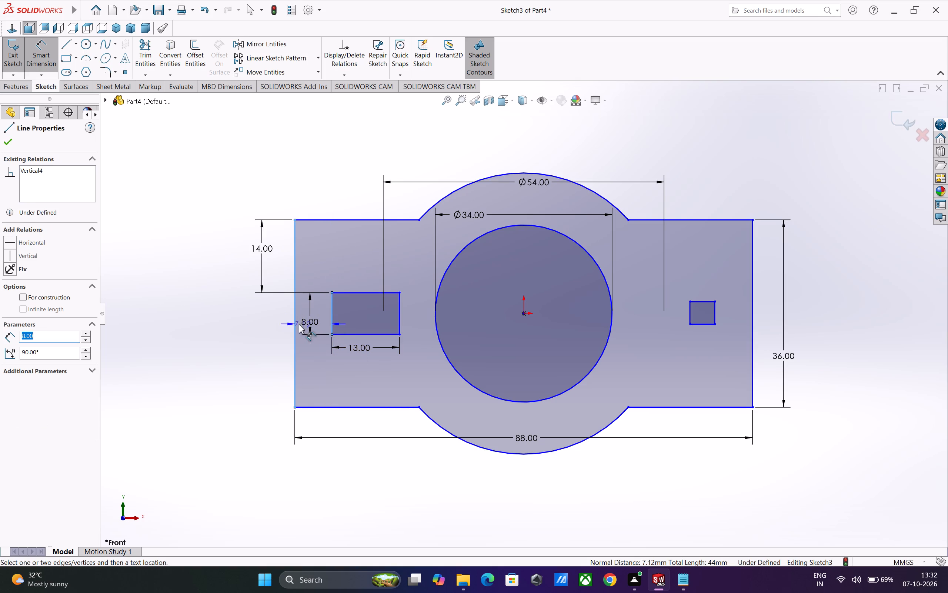
{"action": "left_click", "coordinate": [246, 332]}
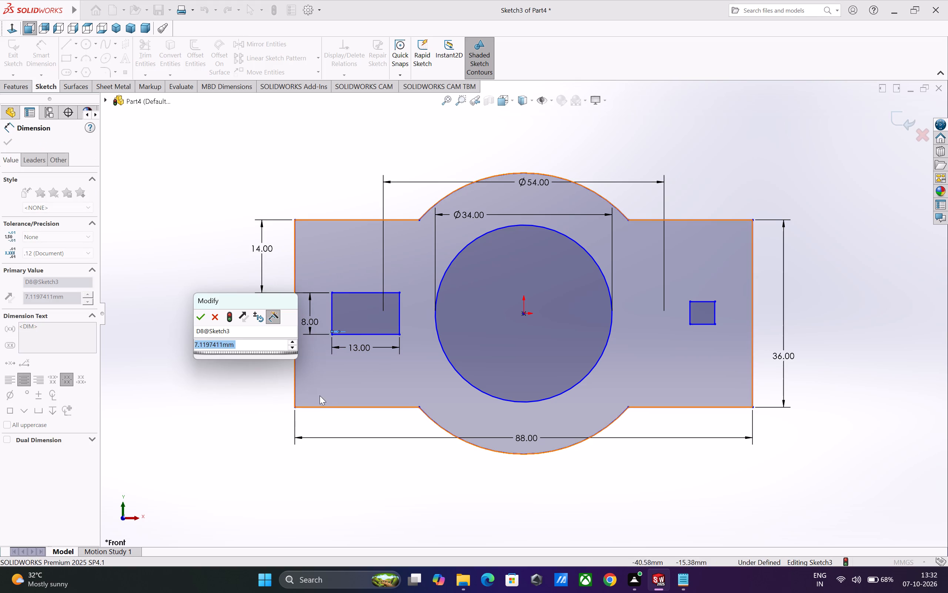
{"action": "key", "text": "4"}
{"action": "key", "text": "Return"}
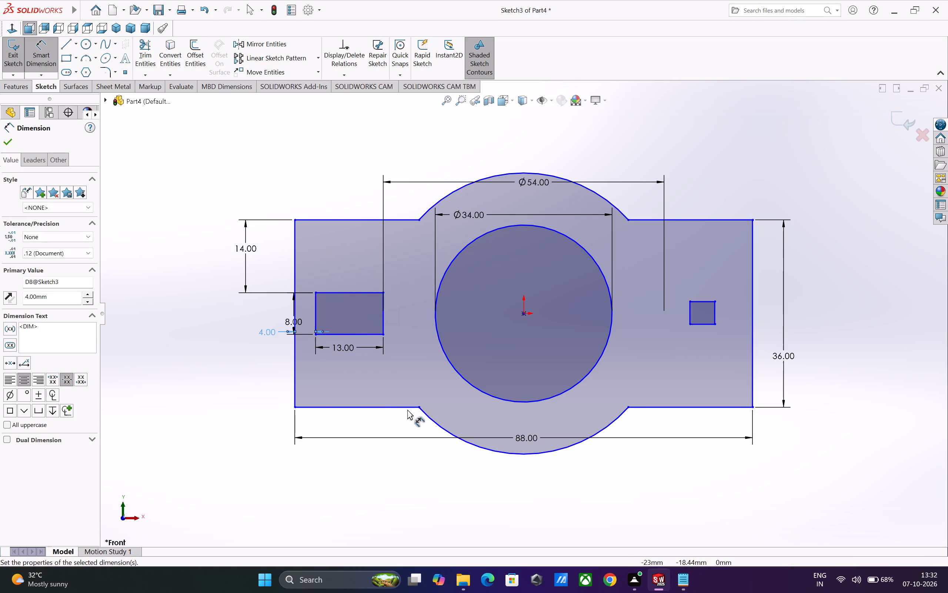
Reposition the 4 mm dimension text outside the profile and the 8 mm dimension text inside the left rectangle.
{"action": "left_click_drag", "start_coordinate": [268, 332], "coordinate": [250, 329]}
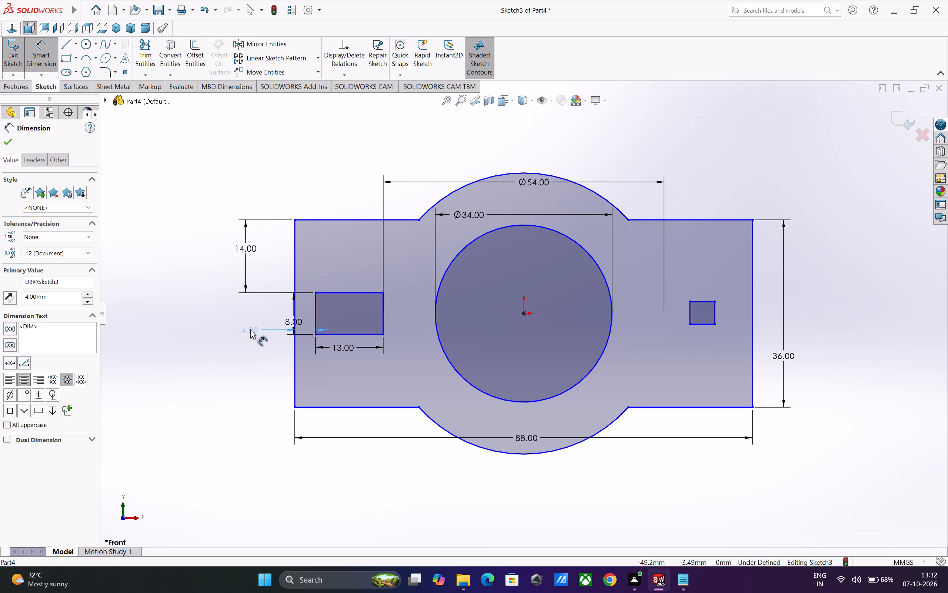
{"action": "left_click_drag", "start_coordinate": [250, 329], "coordinate": [248, 309]}
{"action": "left_click_drag", "start_coordinate": [289, 324], "coordinate": [326, 321]}
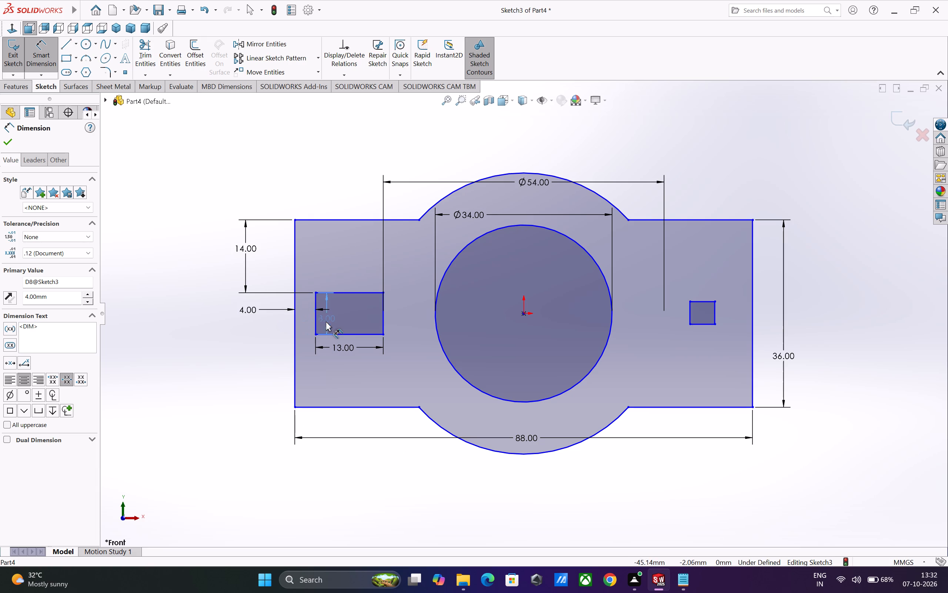
{"action": "left_click_drag", "start_coordinate": [326, 321], "coordinate": [334, 321]}
{"action": "key", "text": "Escape"}
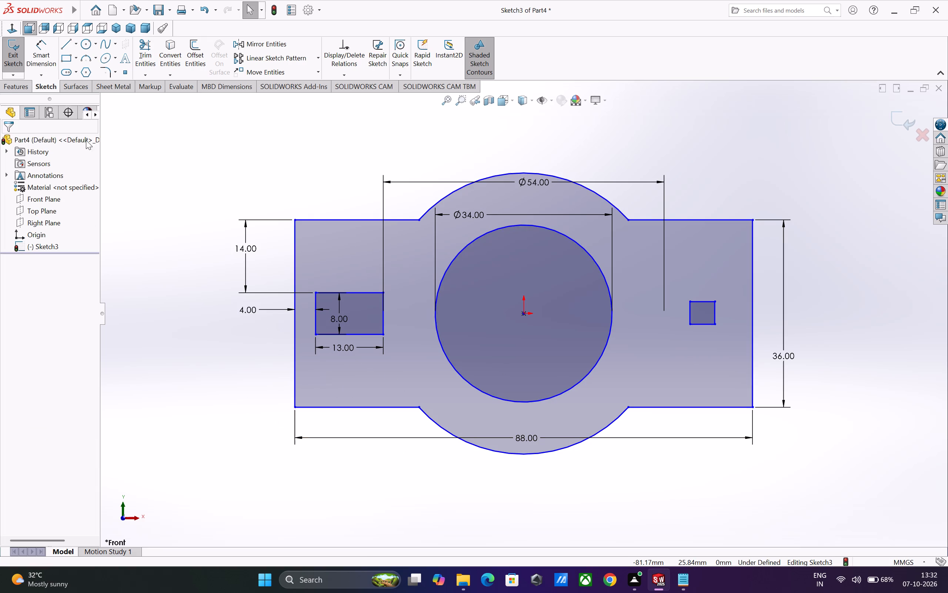
{"action": "key", "text": "Escape"}
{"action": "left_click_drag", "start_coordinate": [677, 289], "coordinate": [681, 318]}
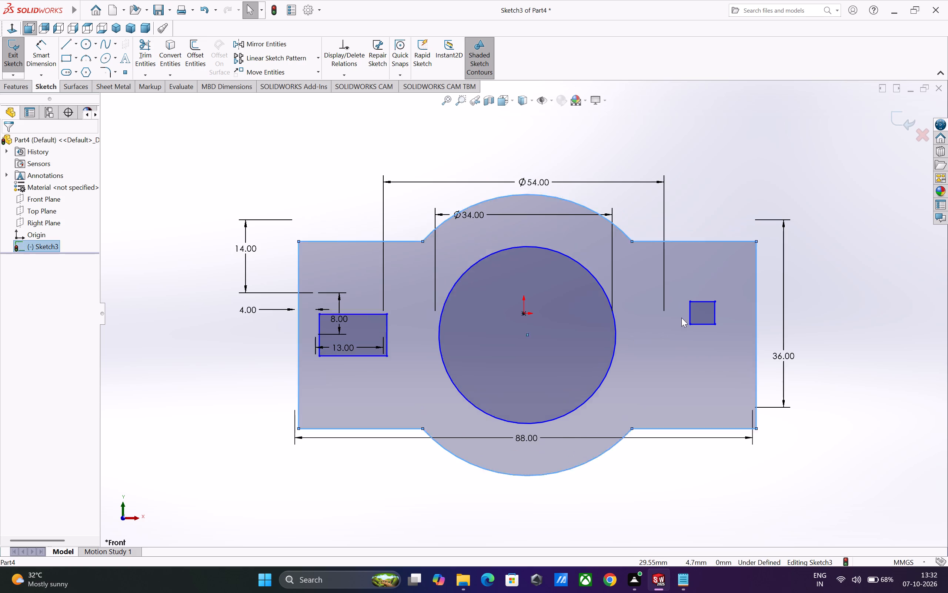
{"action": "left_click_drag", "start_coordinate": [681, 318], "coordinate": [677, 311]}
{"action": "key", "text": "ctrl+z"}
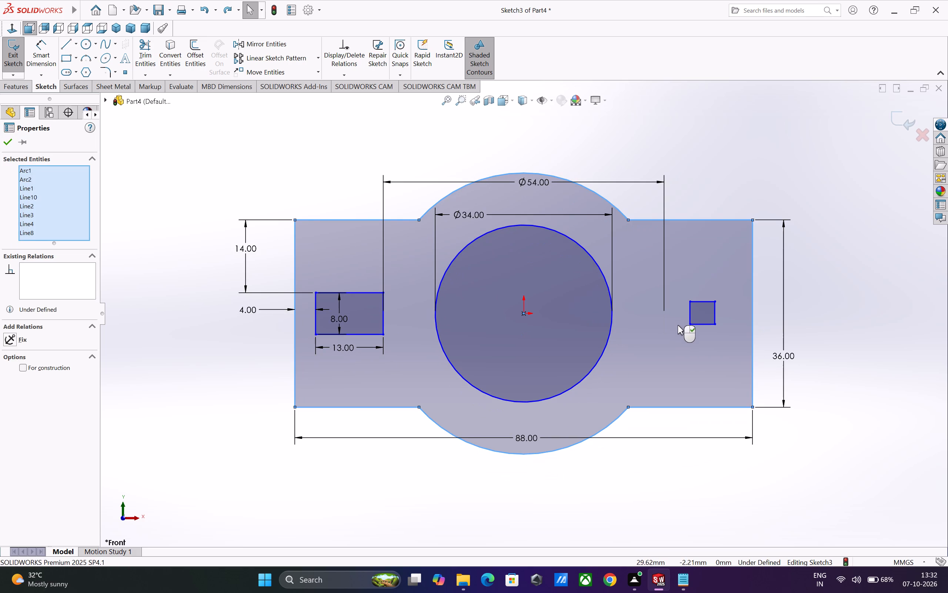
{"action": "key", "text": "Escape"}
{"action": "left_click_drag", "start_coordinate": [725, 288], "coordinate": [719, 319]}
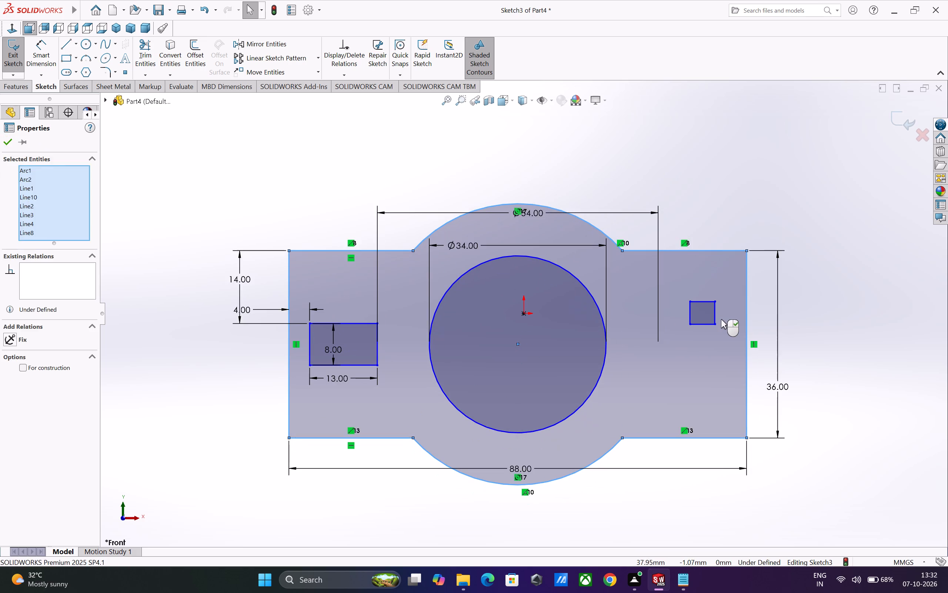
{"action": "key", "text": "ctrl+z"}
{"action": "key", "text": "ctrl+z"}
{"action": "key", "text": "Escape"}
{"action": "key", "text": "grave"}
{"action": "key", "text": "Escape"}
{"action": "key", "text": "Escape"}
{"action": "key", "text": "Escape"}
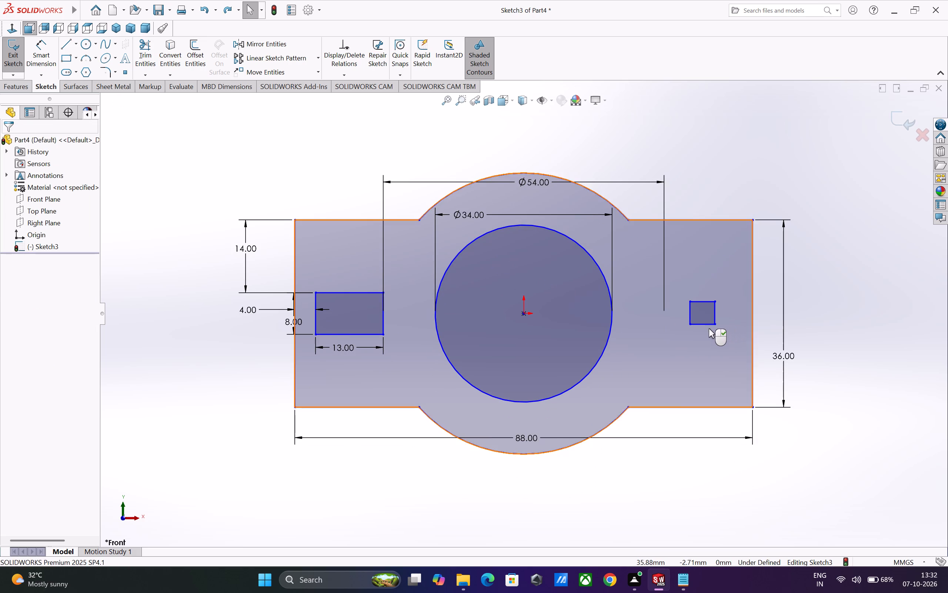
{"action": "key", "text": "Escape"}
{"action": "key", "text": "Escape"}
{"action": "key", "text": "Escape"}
Move the 8 mm height dimension text back inside the left rectangle.
{"action": "left_click_drag", "start_coordinate": [291, 328], "coordinate": [337, 319]}
{"action": "key", "text": "Escape"}
{"action": "key", "text": "Escape"}
{"action": "key", "text": "Escape"}
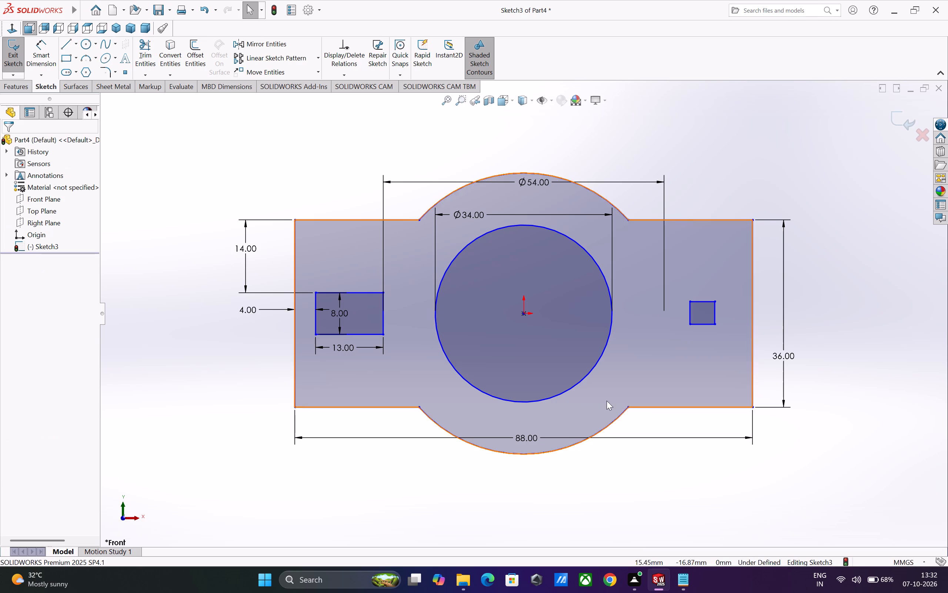
{"action": "key", "text": "Escape"}
{"action": "key", "text": "Escape"}
{"action": "key", "text": "Escape"}
{"action": "key", "text": "Escape"}
{"action": "key", "text": "Escape"}
{"action": "key", "text": "Escape"}
{"action": "key", "text": "Escape"}
{"action": "key", "text": "Escape"}
{"action": "key", "text": "Escape"}
{"action": "key", "text": "Escape"}
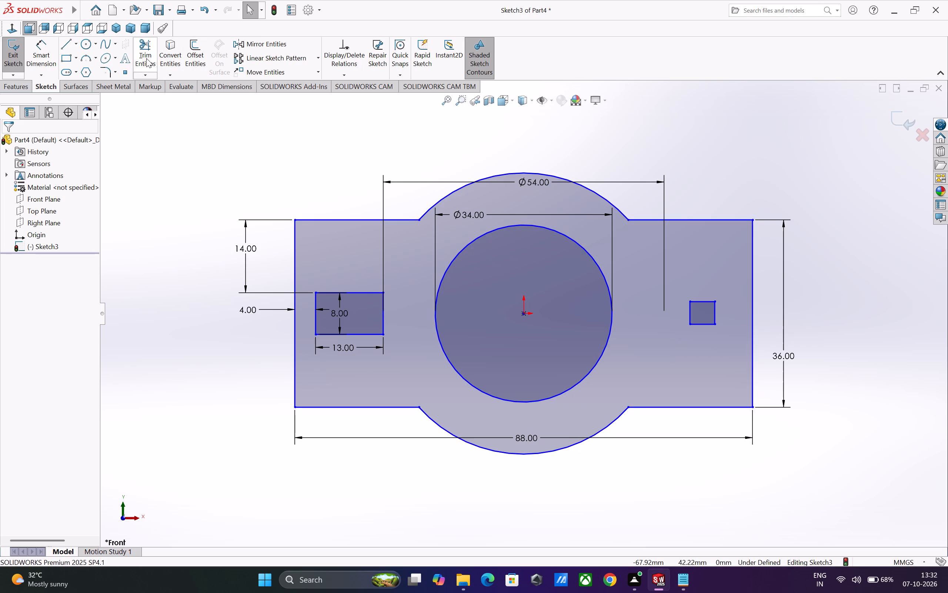
Trim away the undimensioned small rectangle in the right part of the profile.
{"action": "left_click", "coordinate": [146, 58]}
{"action": "left_click_drag", "start_coordinate": [722, 292], "coordinate": [721, 311]}
{"action": "key", "text": "Escape"}
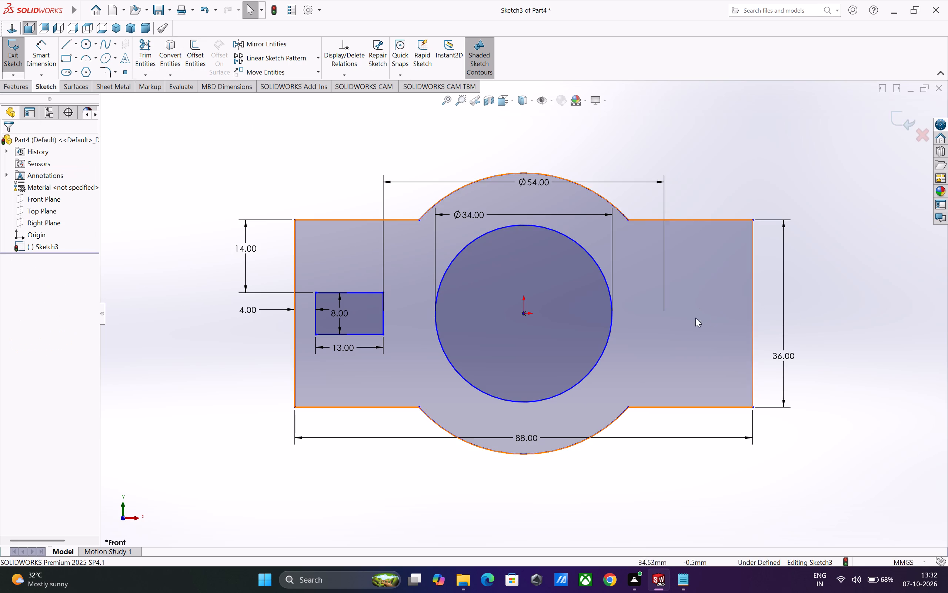
{"action": "key", "text": "Escape"}
{"action": "key", "text": "Escape"}
{"action": "key", "text": "Escape"}
{"action": "key", "text": "Escape"}
{"action": "key", "text": "Escape"}
Sketch a vertical 17 mm centerline from the origin down to the inner circle's lowest point.
{"action": "left_click", "coordinate": [73, 42]}
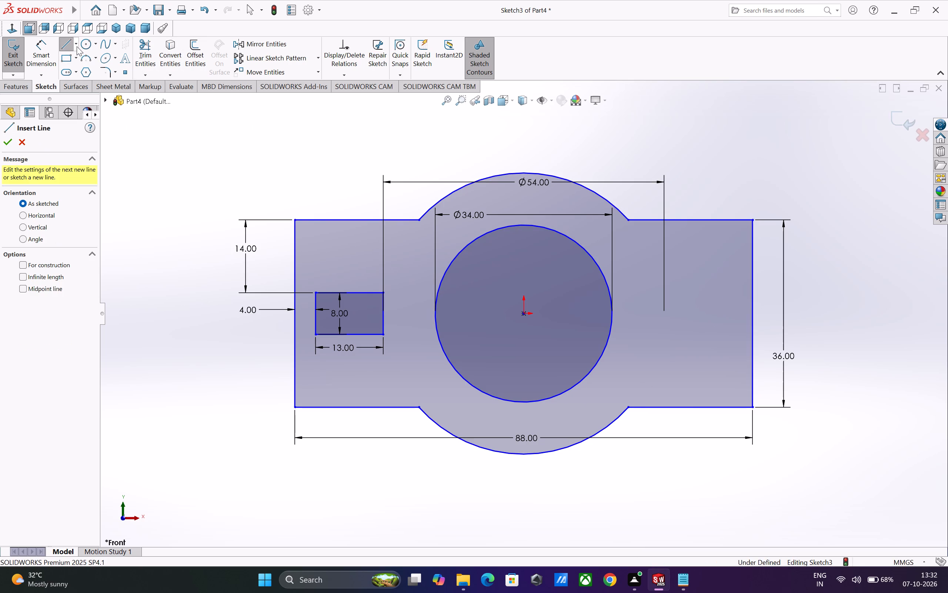
{"action": "left_click", "coordinate": [77, 46]}
{"action": "key", "text": "Escape"}
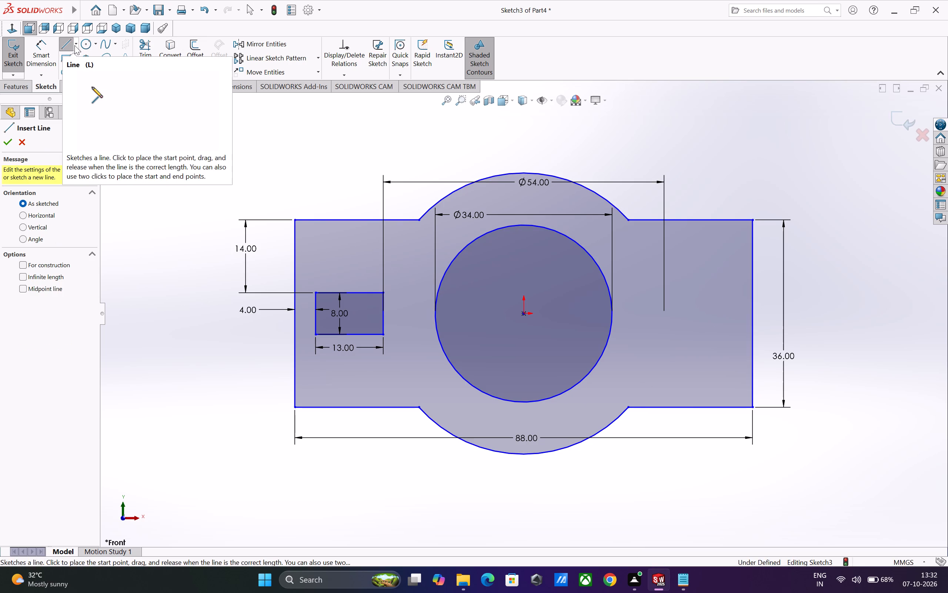
{"action": "left_click", "coordinate": [75, 45]}
{"action": "left_click", "coordinate": [78, 69]}
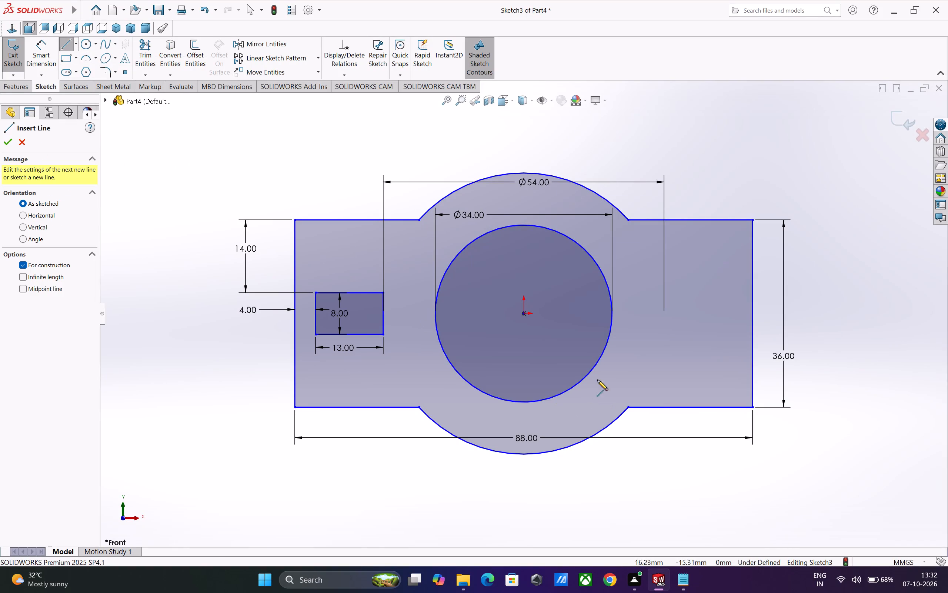
{"action": "left_click", "coordinate": [524, 313]}
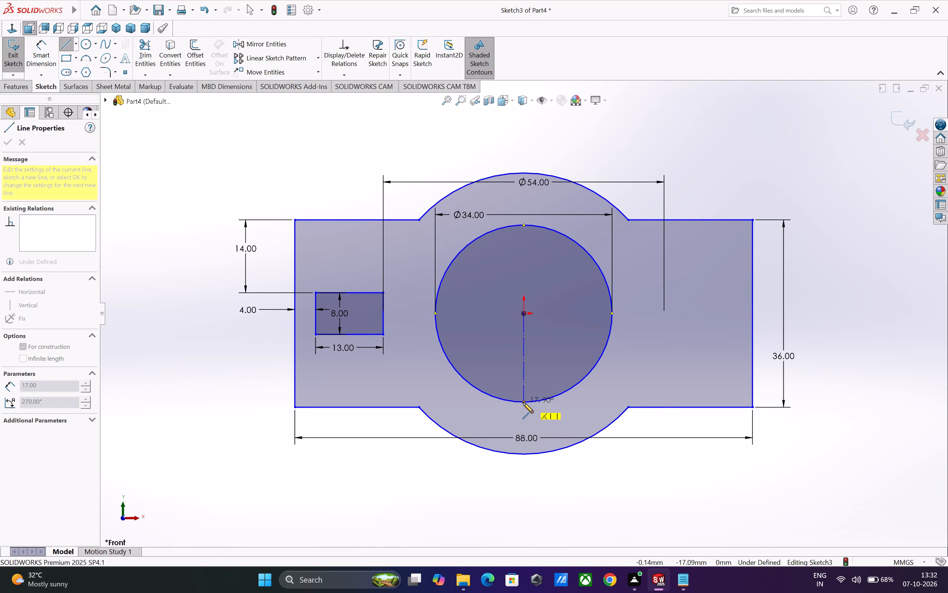
{"action": "left_click", "coordinate": [523, 402]}
{"action": "key", "text": "Escape"}
{"action": "key", "text": "Escape"}
{"action": "key", "text": "Escape"}
{"action": "key", "text": "Escape"}
{"action": "key", "text": "Escape"}
{"action": "key", "text": "Escape"}
{"action": "key", "text": "Escape"}
{"action": "key", "text": "Escape"}
{"action": "key", "text": "Escape"}
{"action": "key", "text": "Escape"}
{"action": "key", "text": "Escape"}
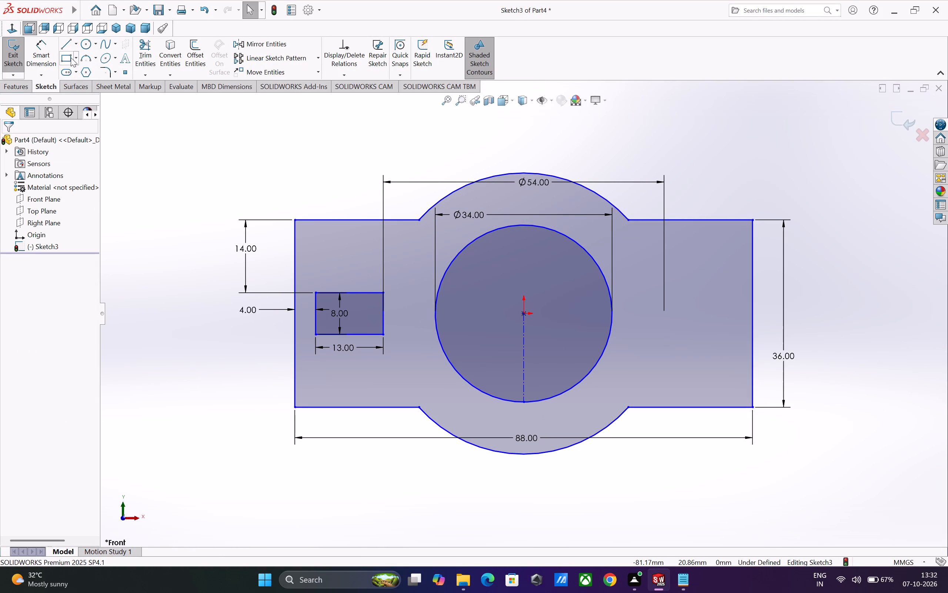
{"action": "key", "text": "Escape"}
{"action": "key", "text": "Escape"}
{"action": "key", "text": "Escape"}
{"action": "key", "text": "Escape"}
Mirror the left rectangle's four lines about the vertical centerline, leaving the outer profile out of the mirror selection.
{"action": "left_click", "coordinate": [269, 47]}
{"action": "left_click_drag", "start_coordinate": [397, 276], "coordinate": [386, 333]}
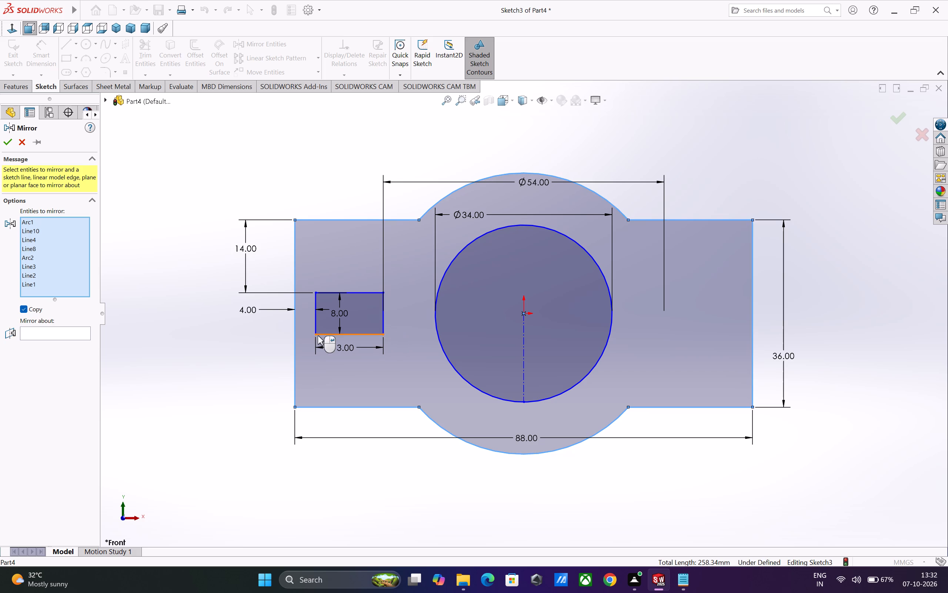
{"action": "left_click", "coordinate": [53, 239]}
{"action": "right_click", "coordinate": [56, 240]}
{"action": "left_click", "coordinate": [70, 245]}
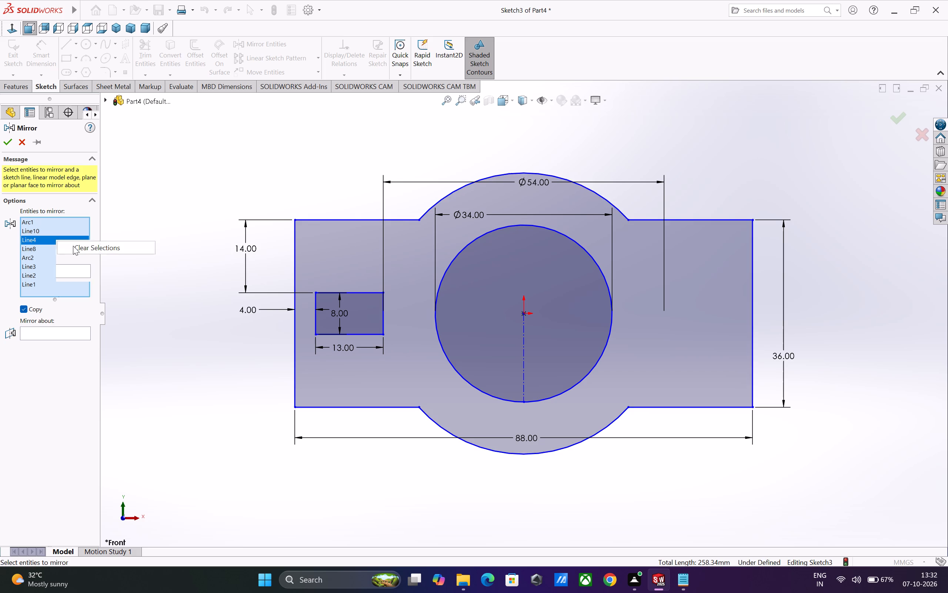
{"action": "left_click", "coordinate": [365, 335]}
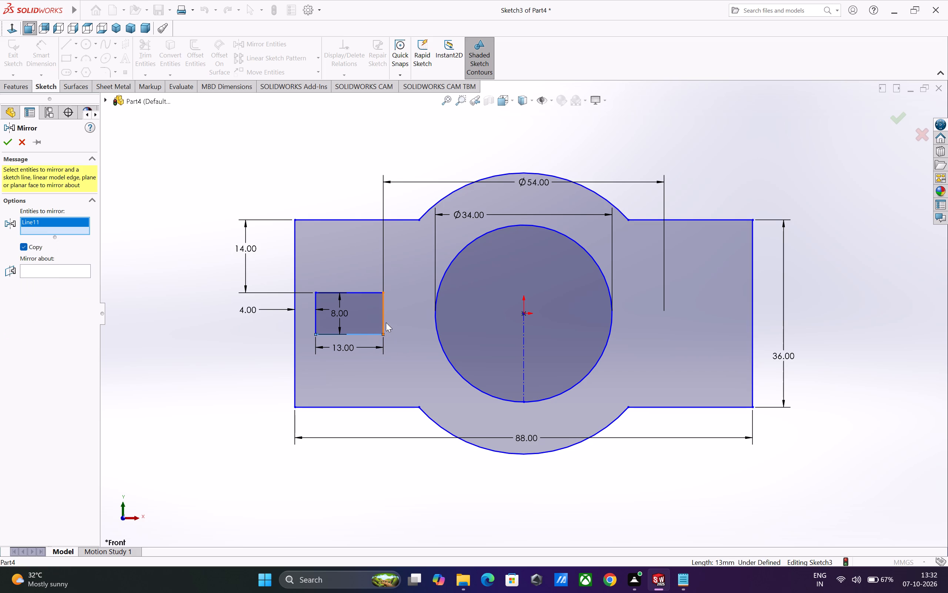
{"action": "left_click", "coordinate": [382, 322]}
{"action": "left_click", "coordinate": [361, 292]}
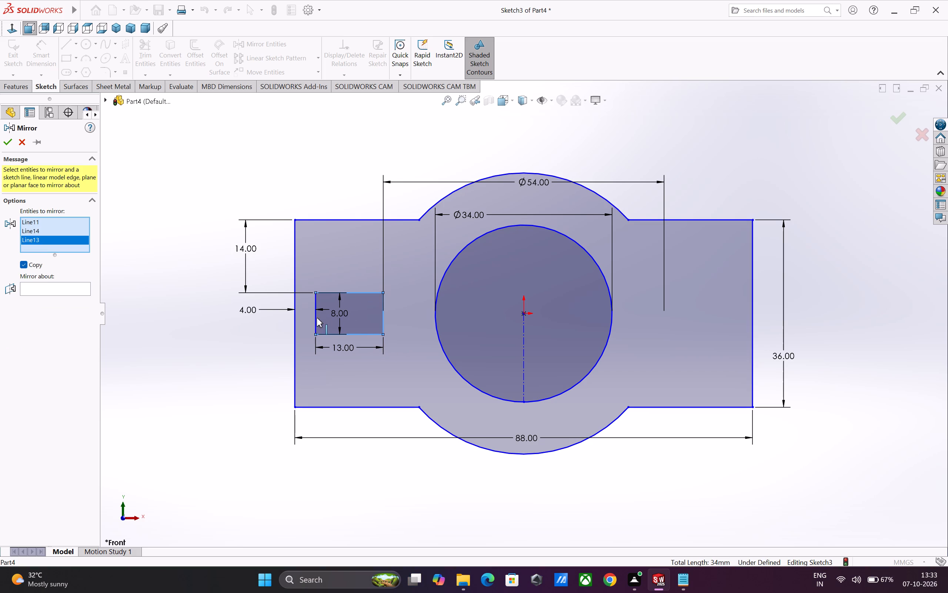
{"action": "left_click", "coordinate": [315, 318]}
{"action": "left_click", "coordinate": [62, 295]}
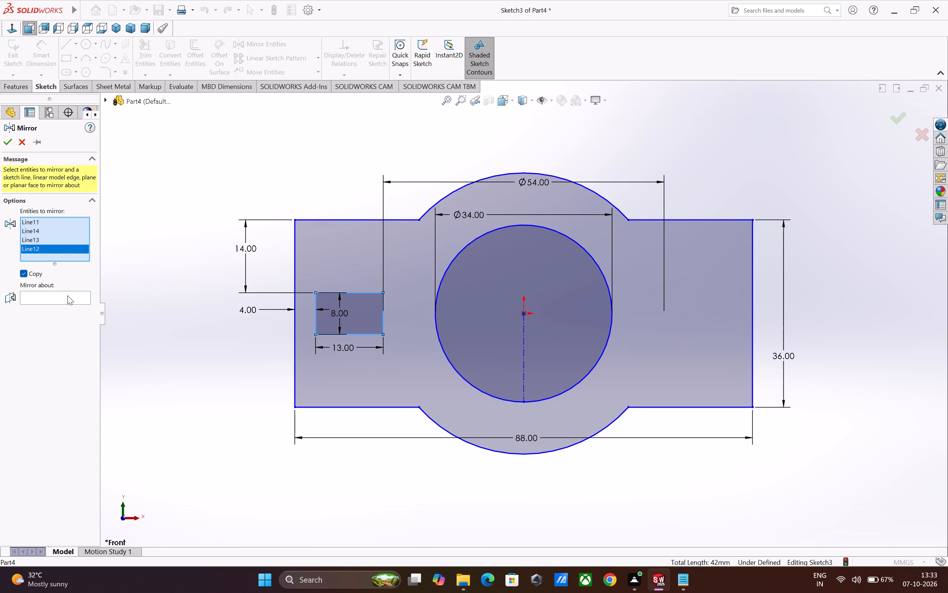
{"action": "left_click", "coordinate": [523, 336]}
{"action": "right_click", "coordinate": [523, 337]}
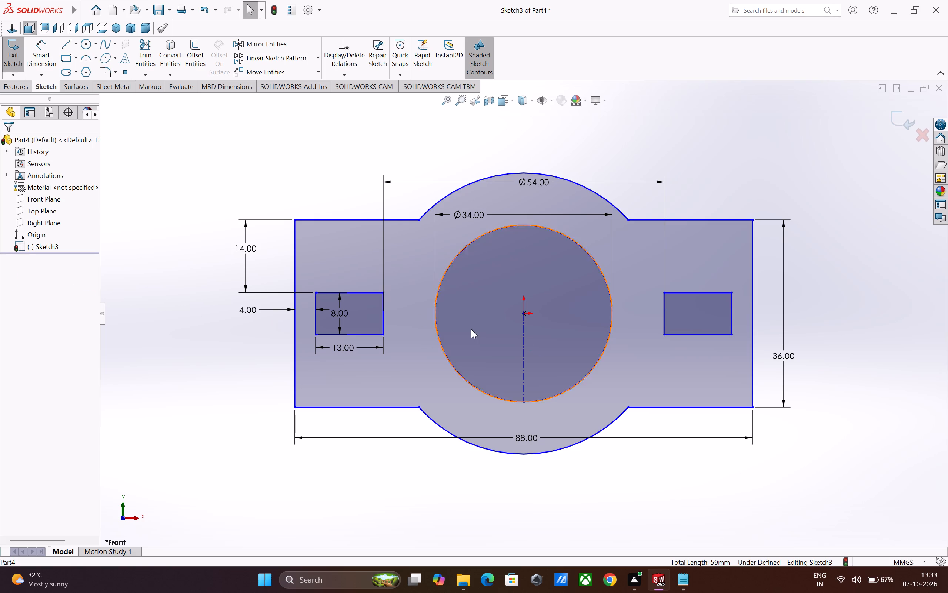
{"action": "left_click", "coordinate": [139, 364]}
{"action": "key", "text": "Escape"}
{"action": "key", "text": "Escape"}
Extrude the plate profile 38 mm as a blind boss in the reversed direction, away from the sketch's front side.
{"action": "middle_click_drag", "start_coordinate": [153, 367], "coordinate": [165, 374]}
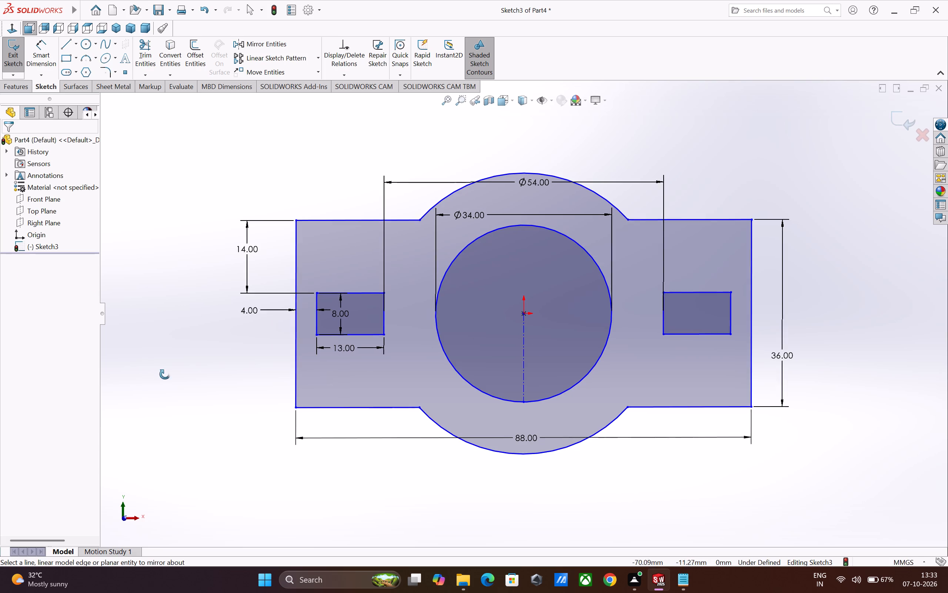
{"action": "middle_click_drag", "start_coordinate": [165, 374], "coordinate": [184, 382]}
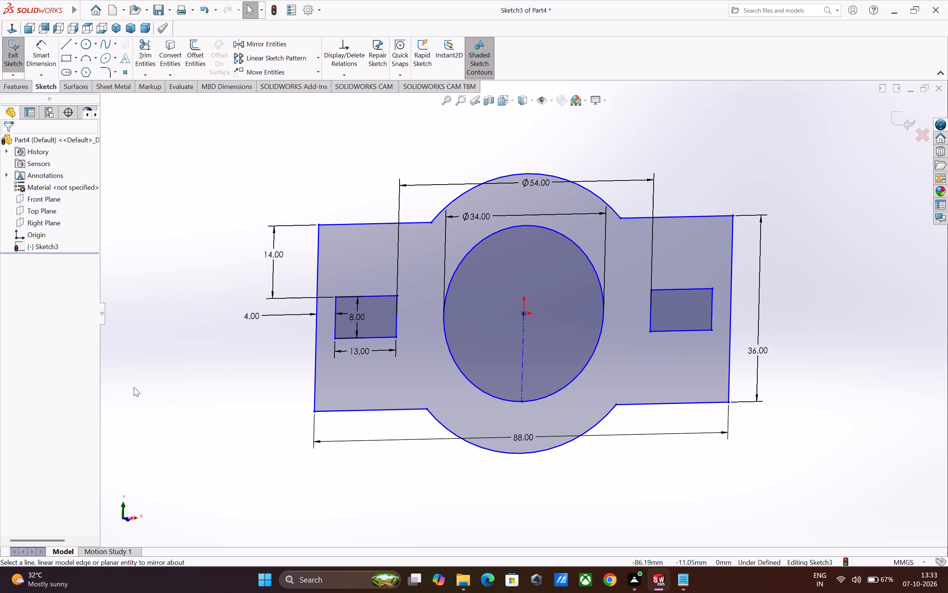
{"action": "left_click", "coordinate": [23, 93]}
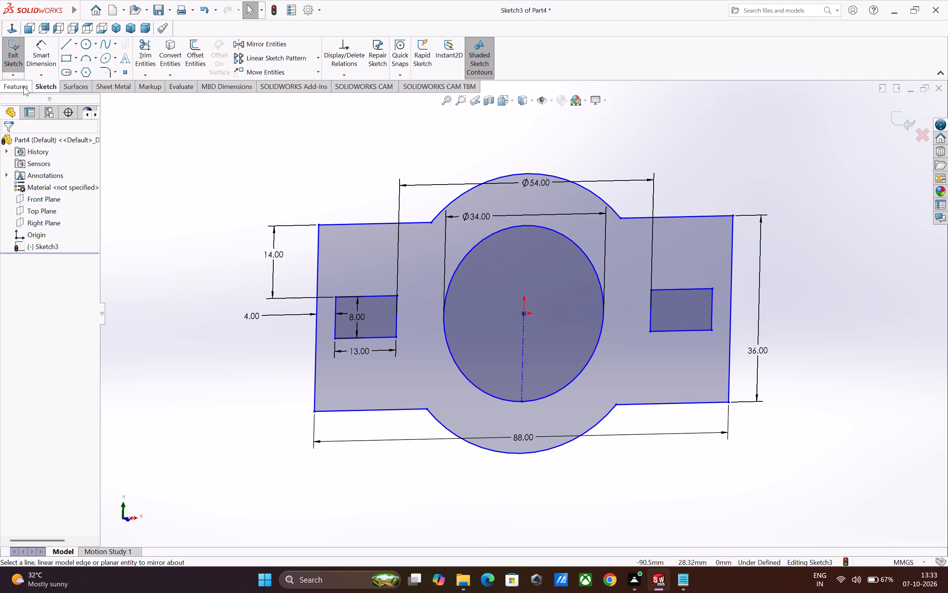
{"action": "left_click", "coordinate": [23, 86]}
{"action": "left_click", "coordinate": [25, 64]}
{"action": "middle_click_drag", "start_coordinate": [228, 393], "coordinate": [238, 395]}
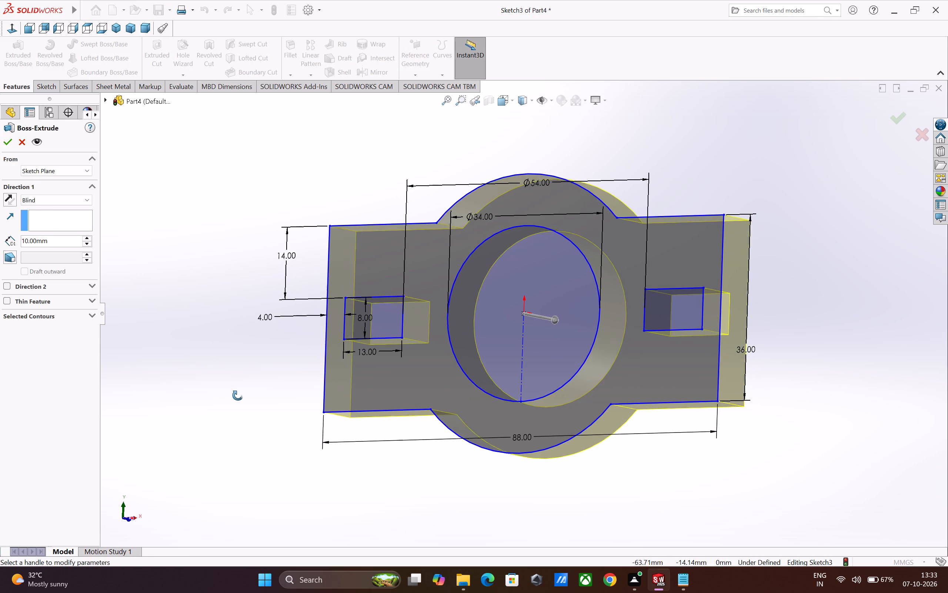
{"action": "middle_click_drag", "start_coordinate": [238, 395], "coordinate": [244, 401]}
{"action": "left_click", "coordinate": [14, 202]}
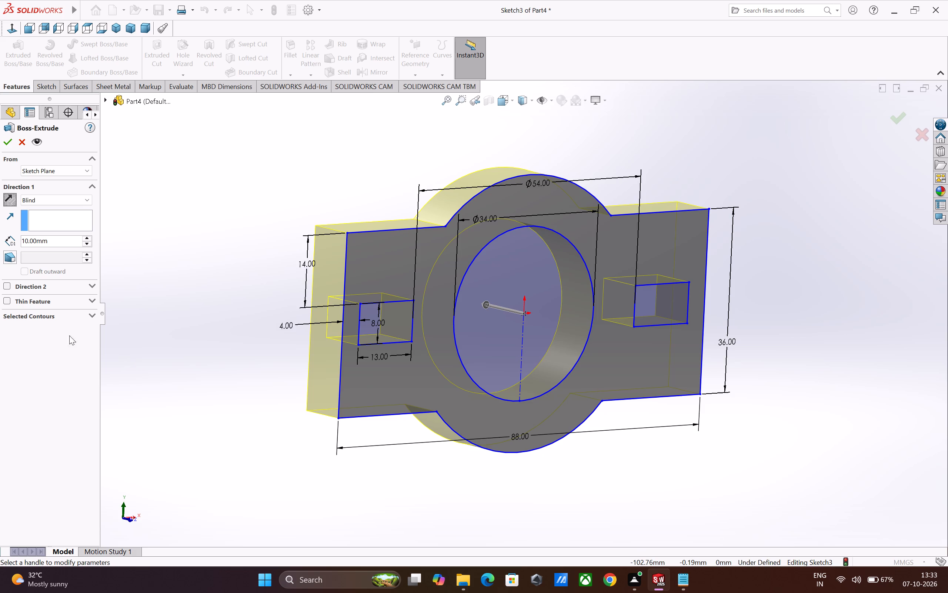
{"action": "double_click", "coordinate": [54, 244]}
{"action": "key", "text": "3"}
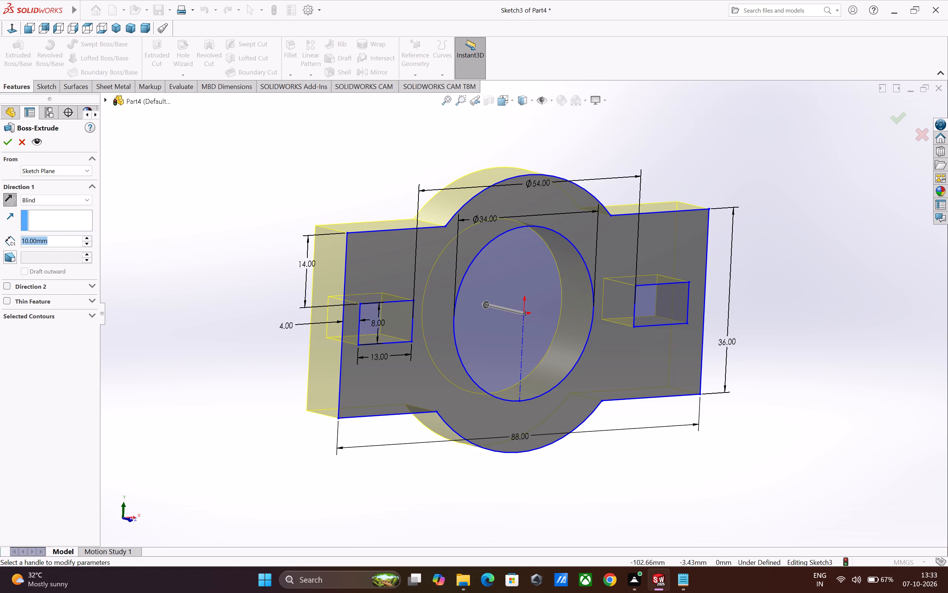
{"action": "key", "text": "8"}
{"action": "key", "text": "Return"}
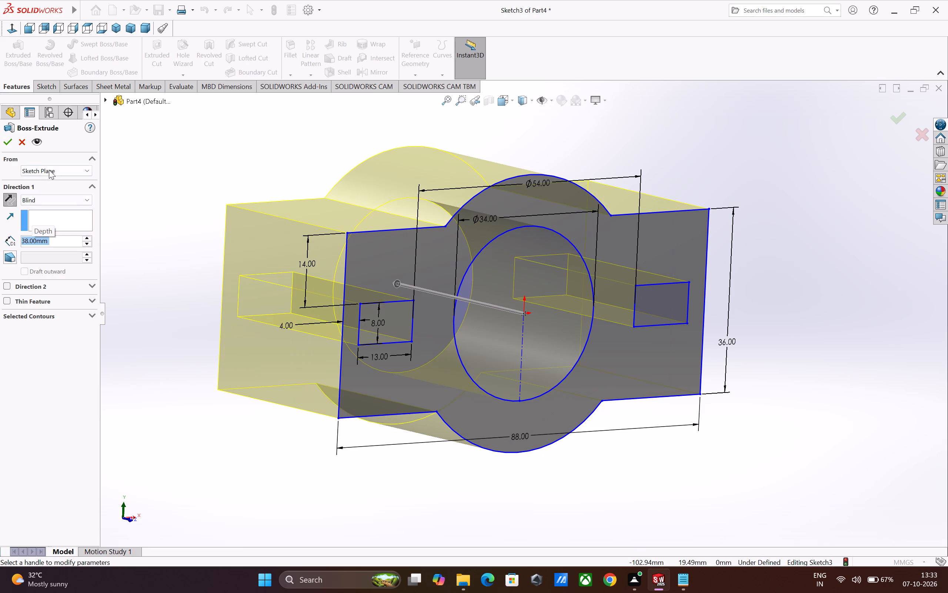
{"action": "left_click", "coordinate": [1, 140]}
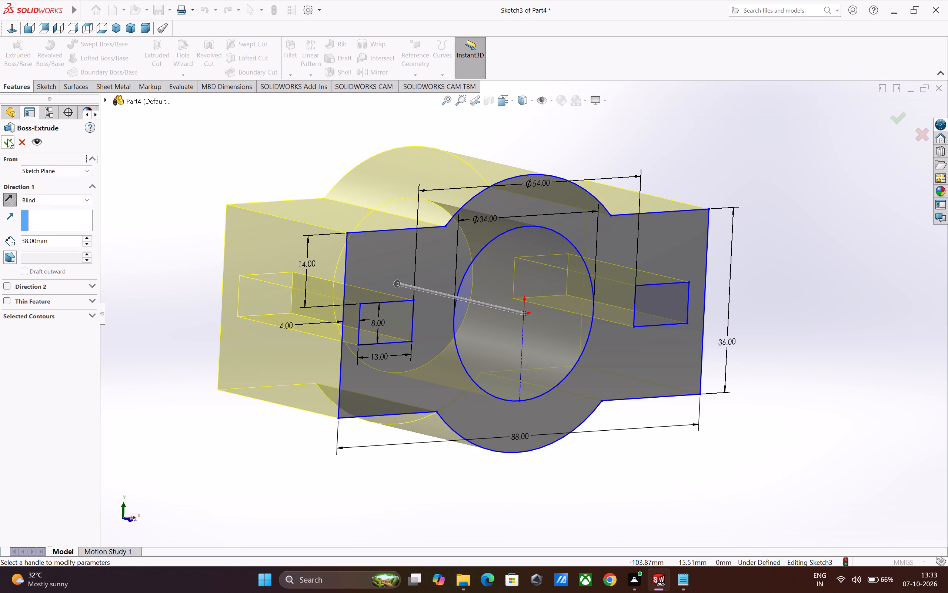
{"action": "left_click", "coordinate": [7, 140]}
{"action": "left_click", "coordinate": [206, 408]}
Start a sketch on the flat top face left of the bulge and draw a corner rectangle about 15 by 12 mm over the bulge.
{"action": "middle_click_drag", "start_coordinate": [283, 495], "coordinate": [272, 493]}
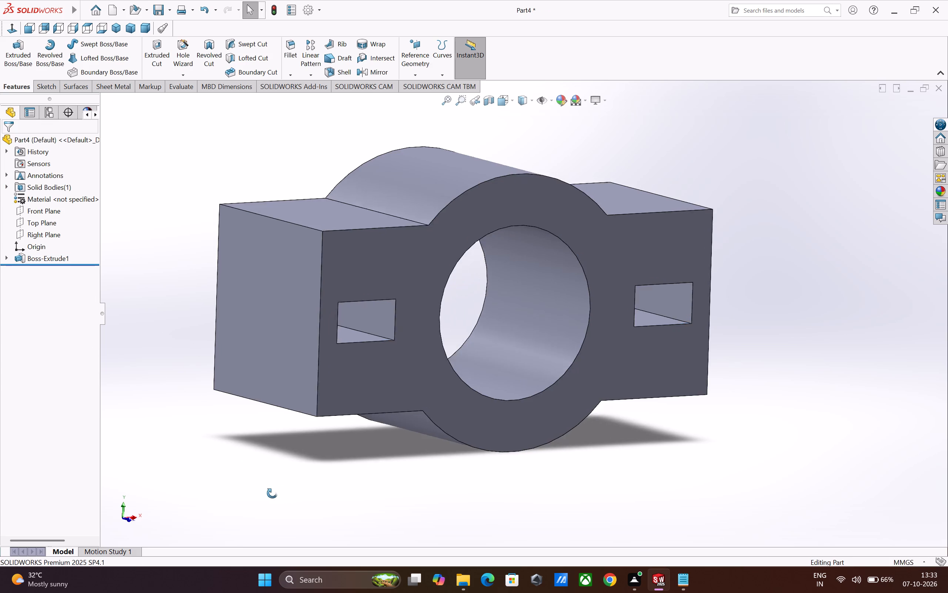
{"action": "middle_click_drag", "start_coordinate": [272, 493], "coordinate": [251, 496]}
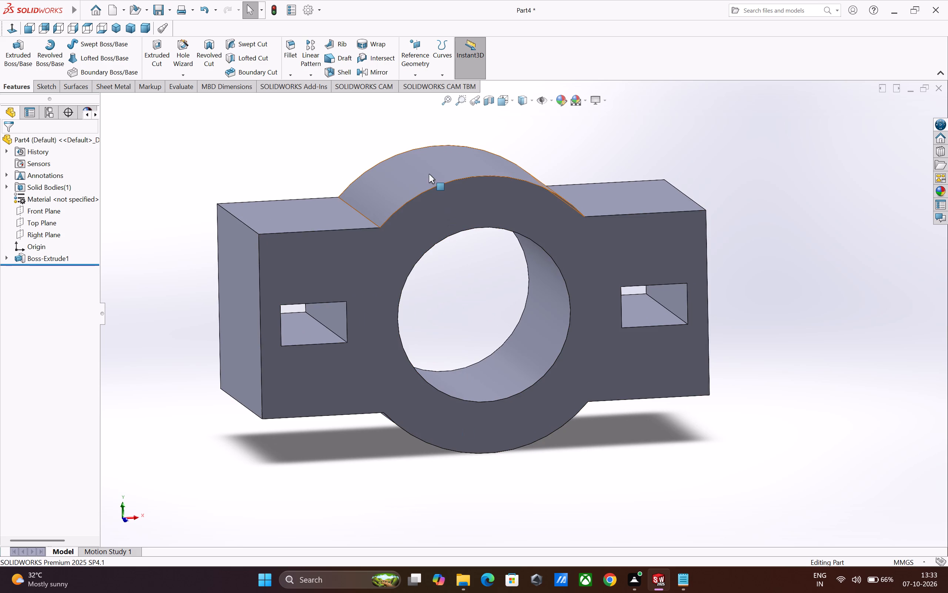
{"action": "left_click", "coordinate": [298, 214]}
{"action": "left_click", "coordinate": [338, 186]}
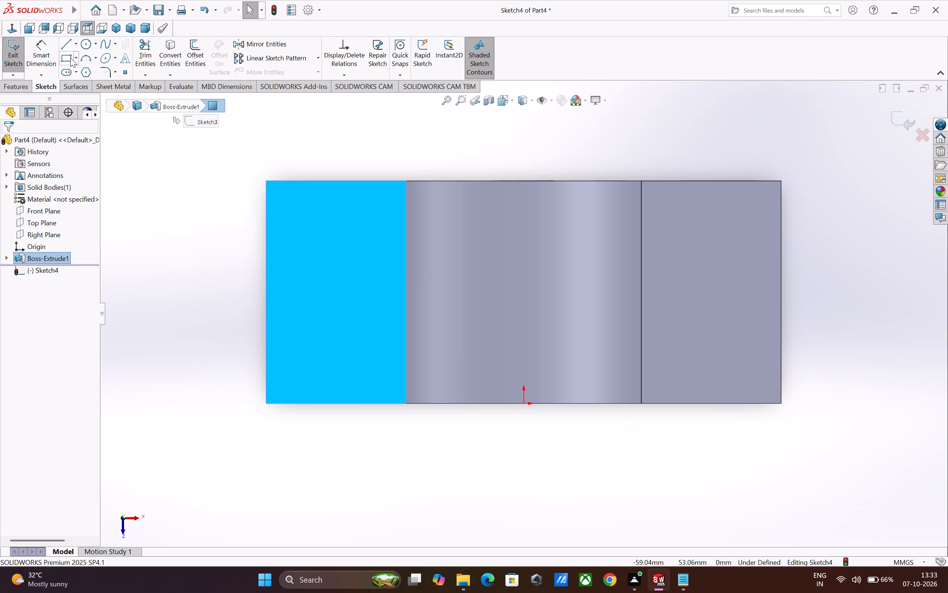
{"action": "left_click", "coordinate": [68, 60]}
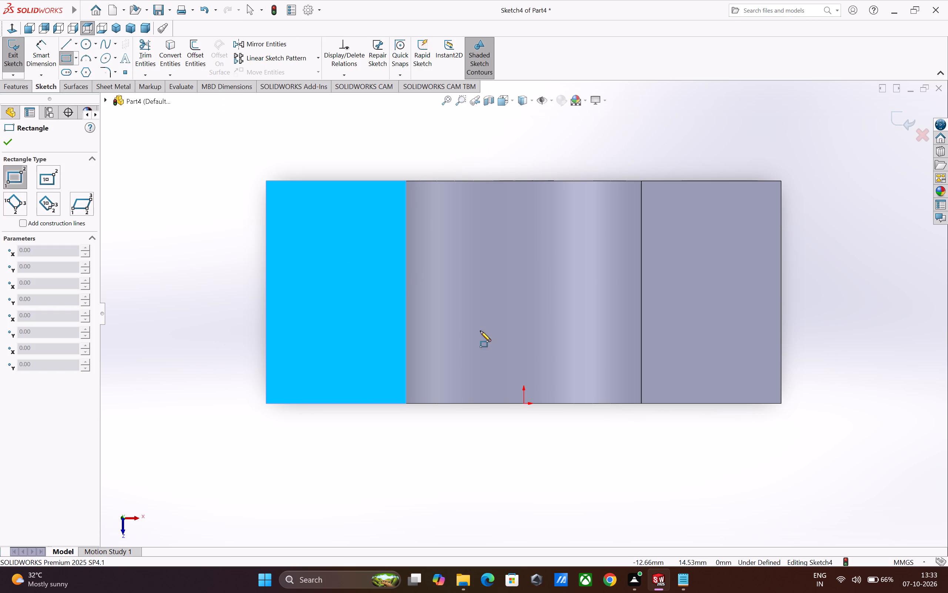
{"action": "left_click", "coordinate": [489, 316]}
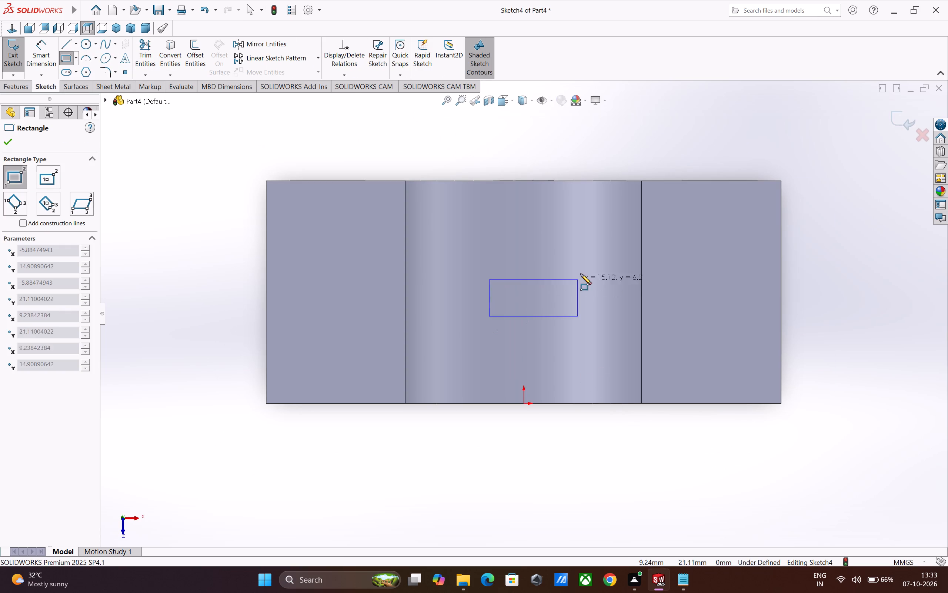
{"action": "left_click", "coordinate": [578, 244]}
{"action": "key", "text": "Escape"}
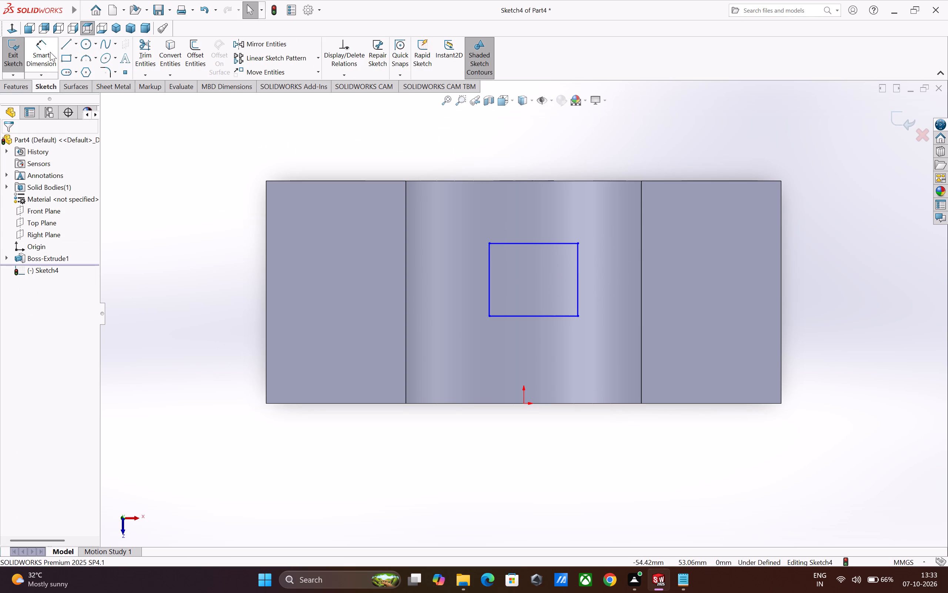
Dimension the new rectangle to 18 mm wide and 20 mm high.
{"action": "left_click", "coordinate": [48, 52]}
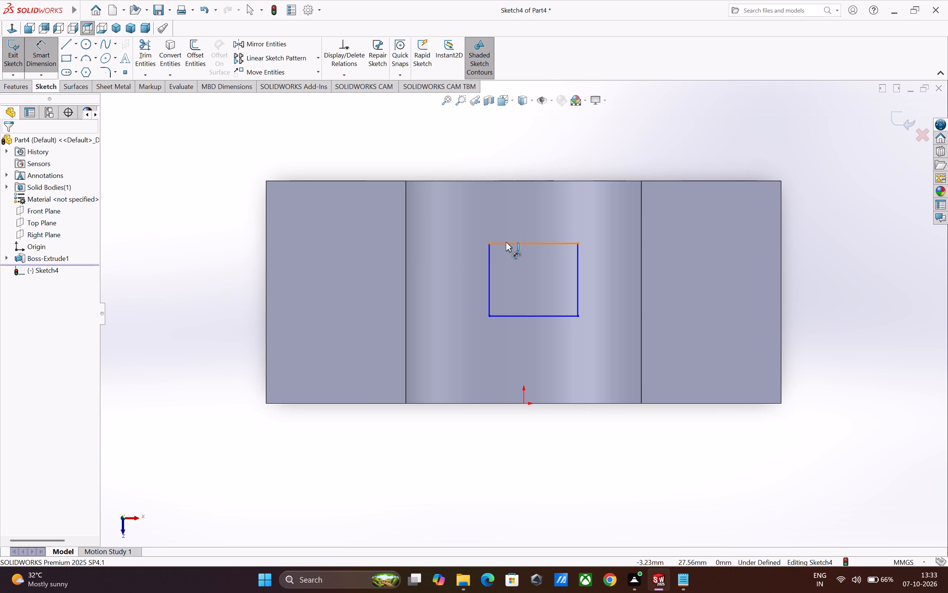
{"action": "left_click", "coordinate": [510, 242]}
{"action": "left_click", "coordinate": [514, 224]}
{"action": "key", "text": "1"}
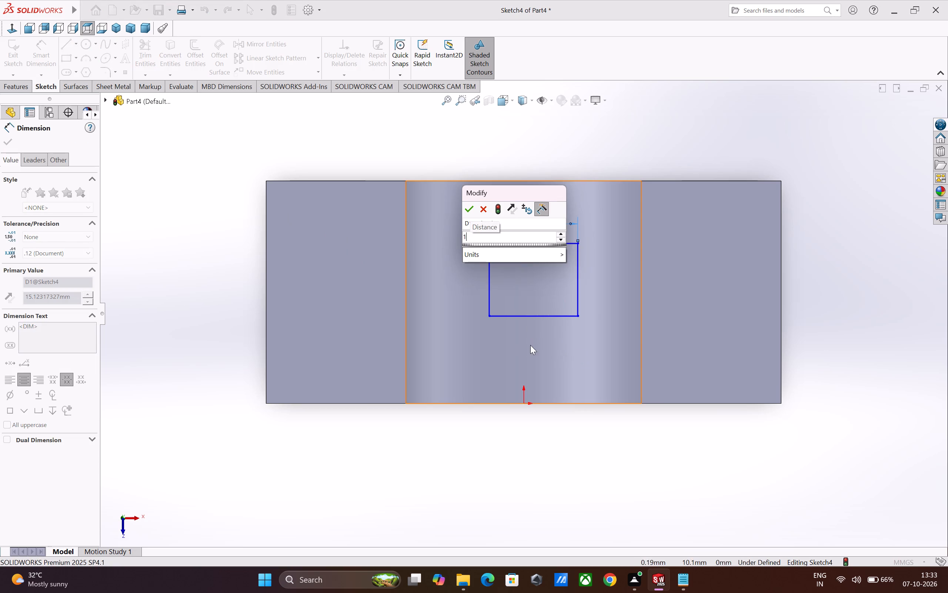
{"action": "key", "text": "8"}
{"action": "key", "text": "Return"}
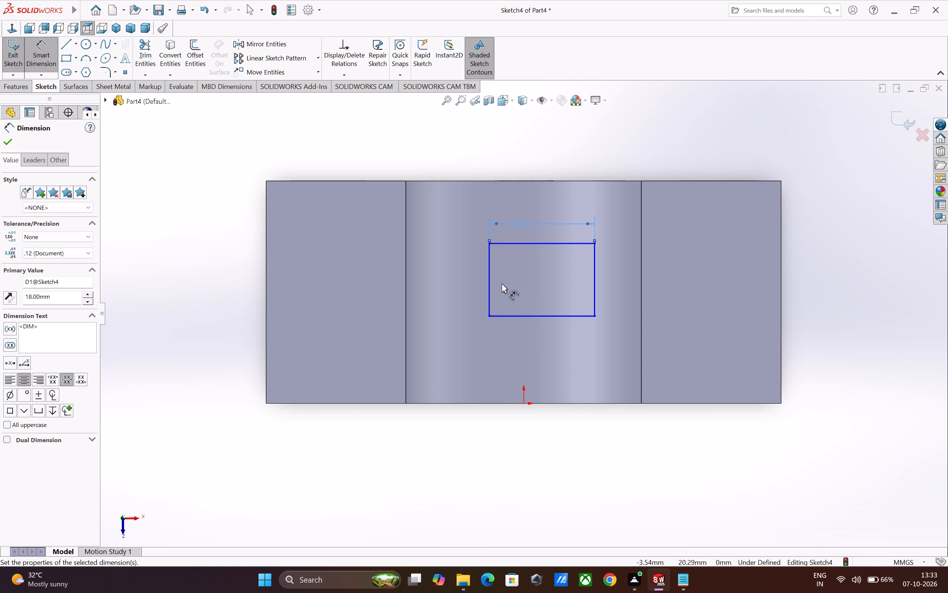
{"action": "left_click", "coordinate": [489, 287]}
{"action": "left_click", "coordinate": [461, 286]}
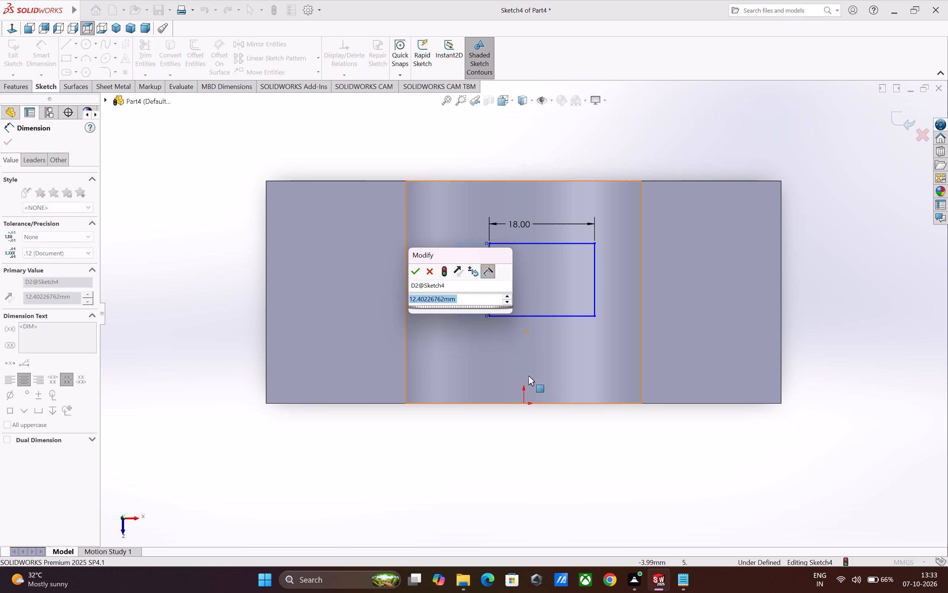
{"action": "key", "text": "2"}
{"action": "key", "text": "0"}
{"action": "key", "text": "Return"}
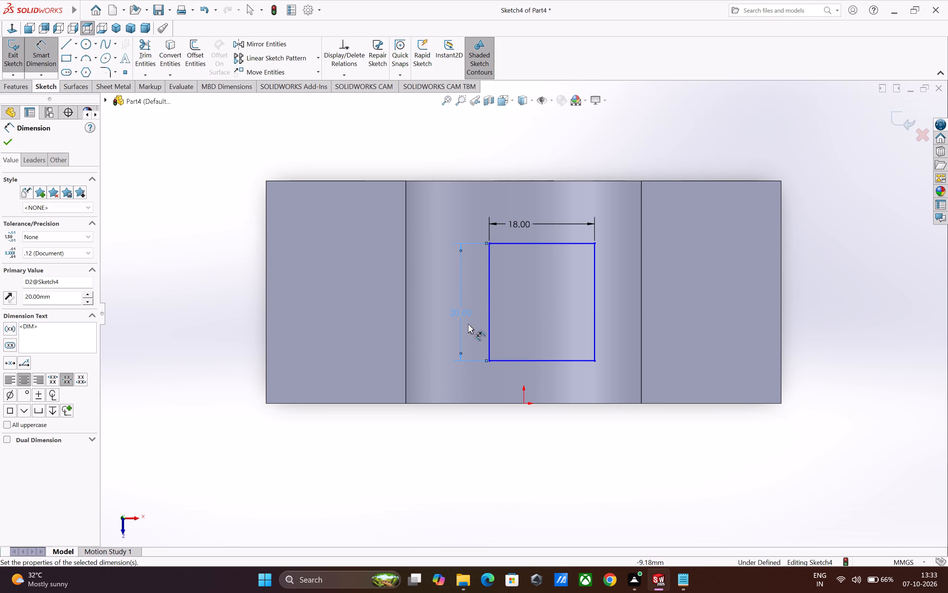
{"action": "key", "text": "Escape"}
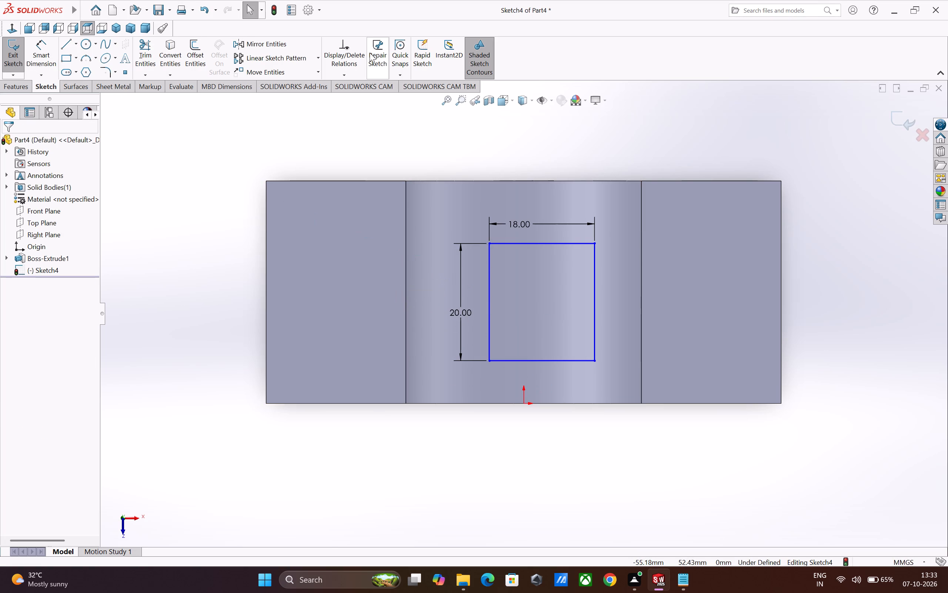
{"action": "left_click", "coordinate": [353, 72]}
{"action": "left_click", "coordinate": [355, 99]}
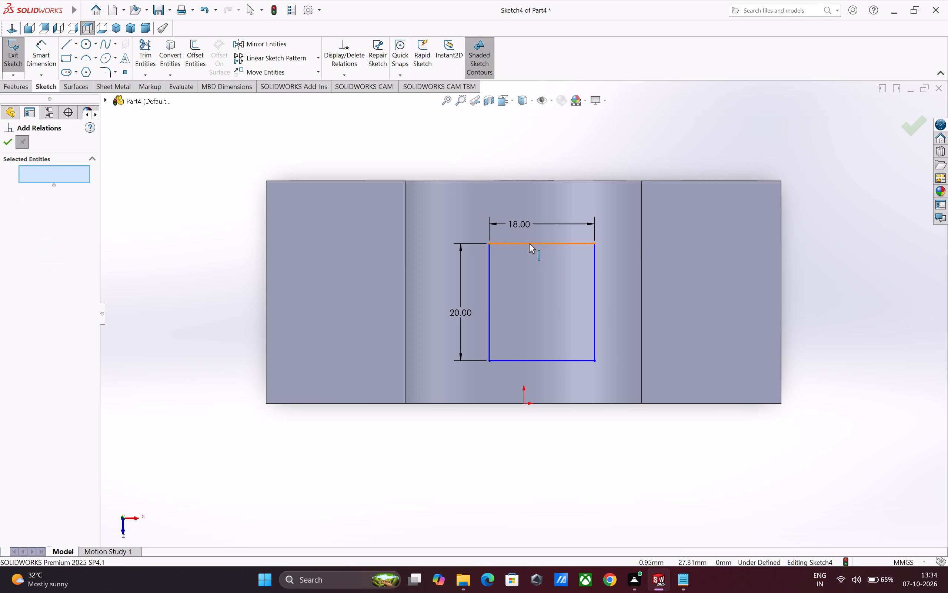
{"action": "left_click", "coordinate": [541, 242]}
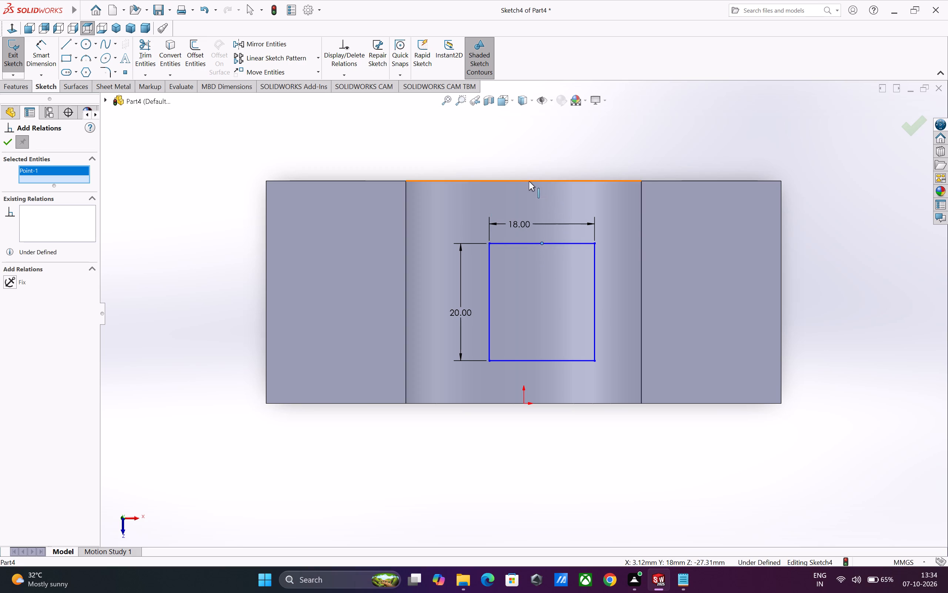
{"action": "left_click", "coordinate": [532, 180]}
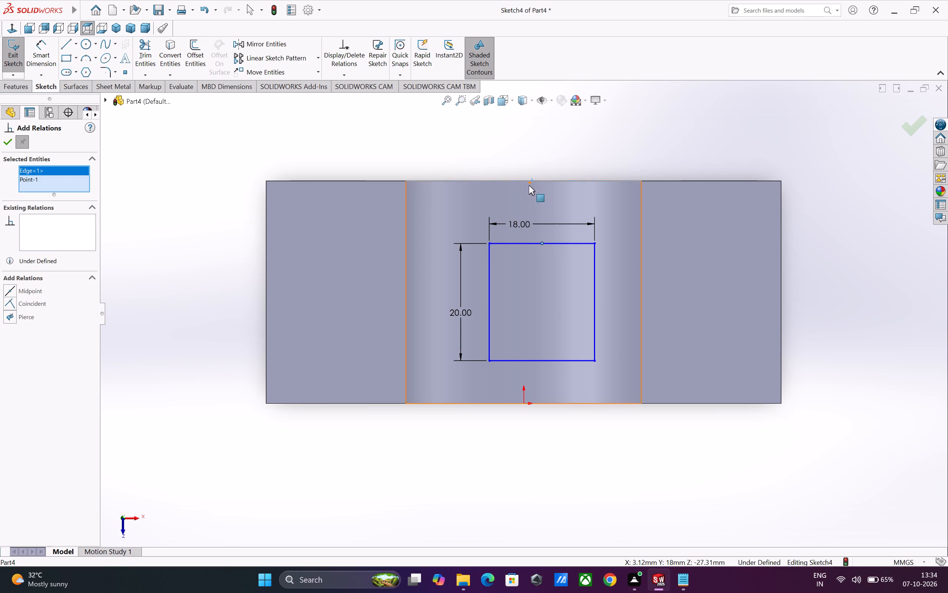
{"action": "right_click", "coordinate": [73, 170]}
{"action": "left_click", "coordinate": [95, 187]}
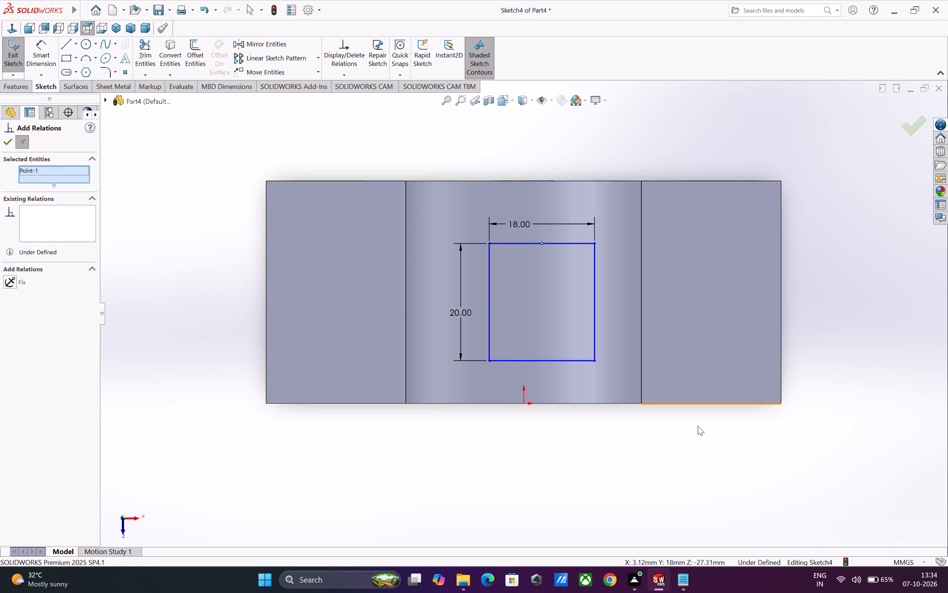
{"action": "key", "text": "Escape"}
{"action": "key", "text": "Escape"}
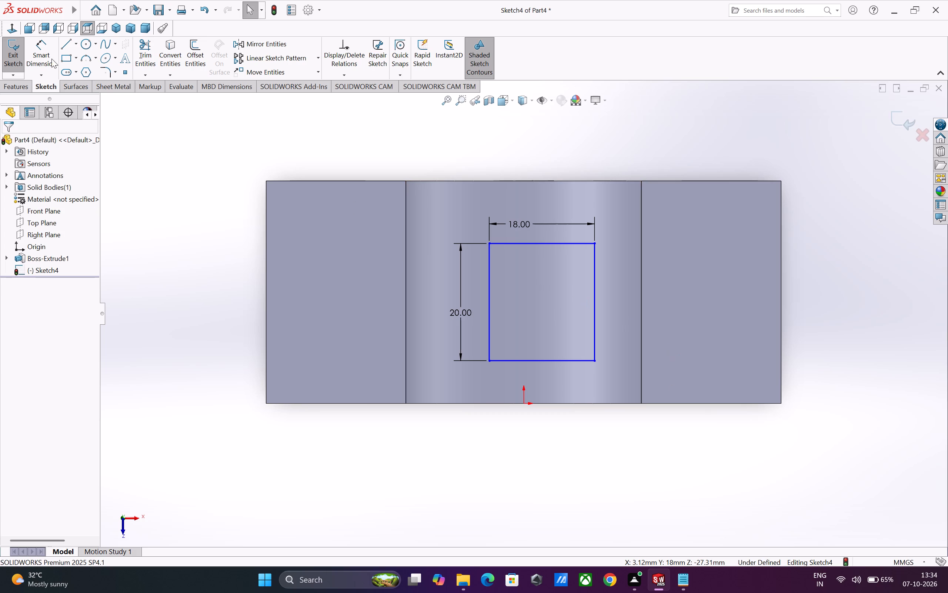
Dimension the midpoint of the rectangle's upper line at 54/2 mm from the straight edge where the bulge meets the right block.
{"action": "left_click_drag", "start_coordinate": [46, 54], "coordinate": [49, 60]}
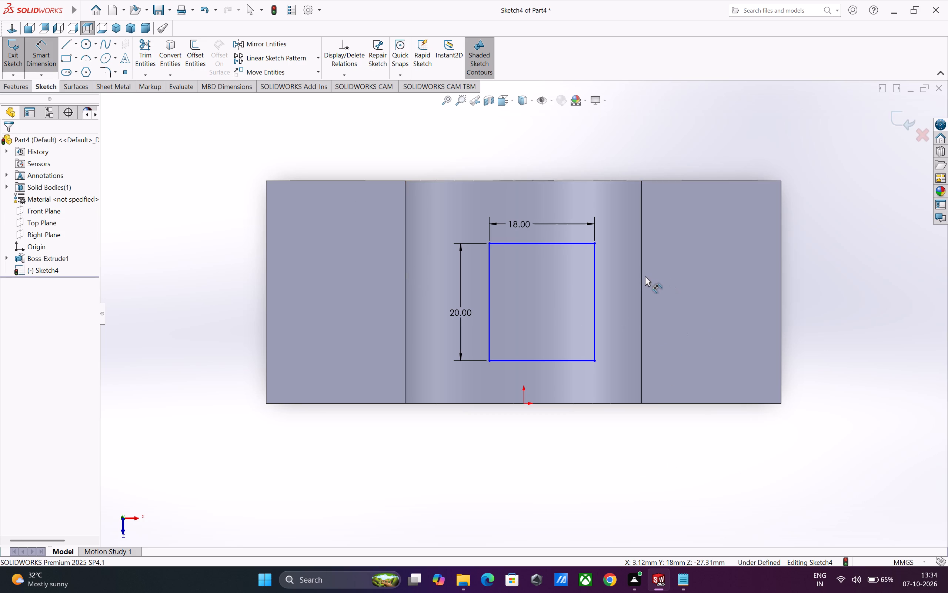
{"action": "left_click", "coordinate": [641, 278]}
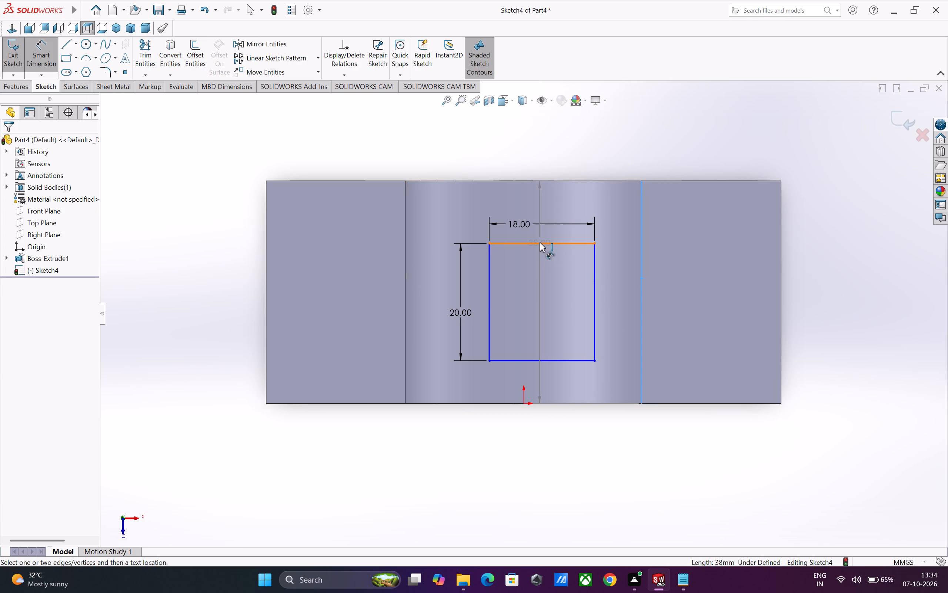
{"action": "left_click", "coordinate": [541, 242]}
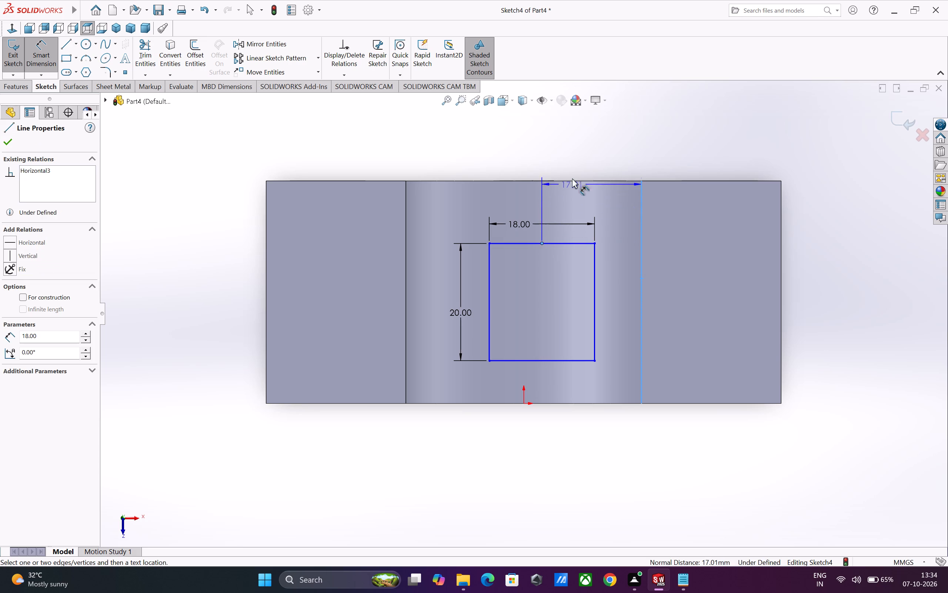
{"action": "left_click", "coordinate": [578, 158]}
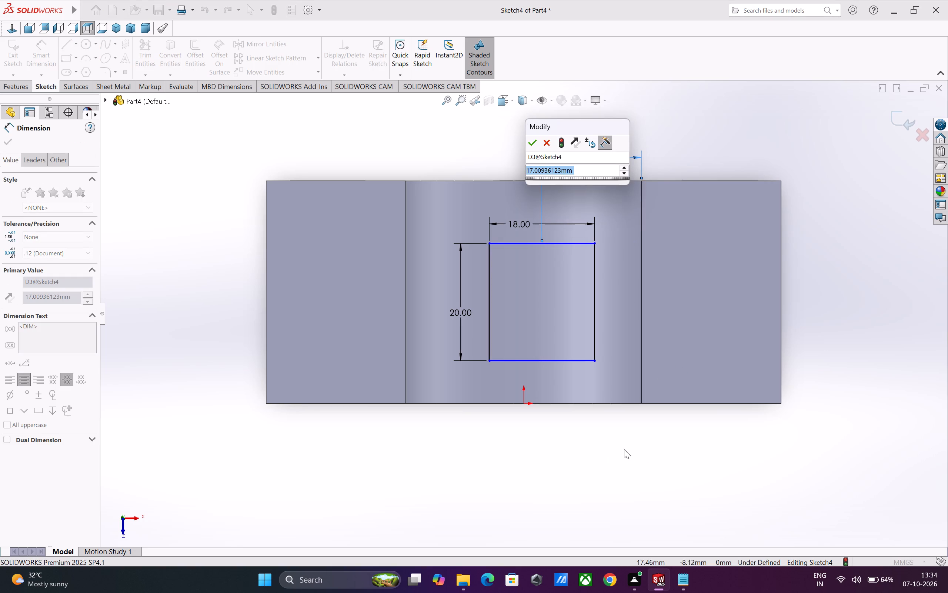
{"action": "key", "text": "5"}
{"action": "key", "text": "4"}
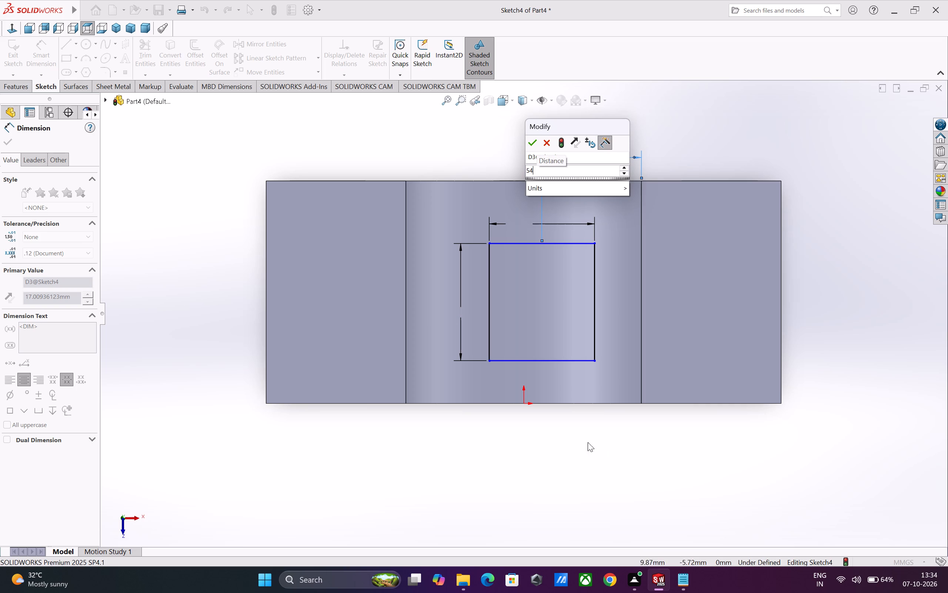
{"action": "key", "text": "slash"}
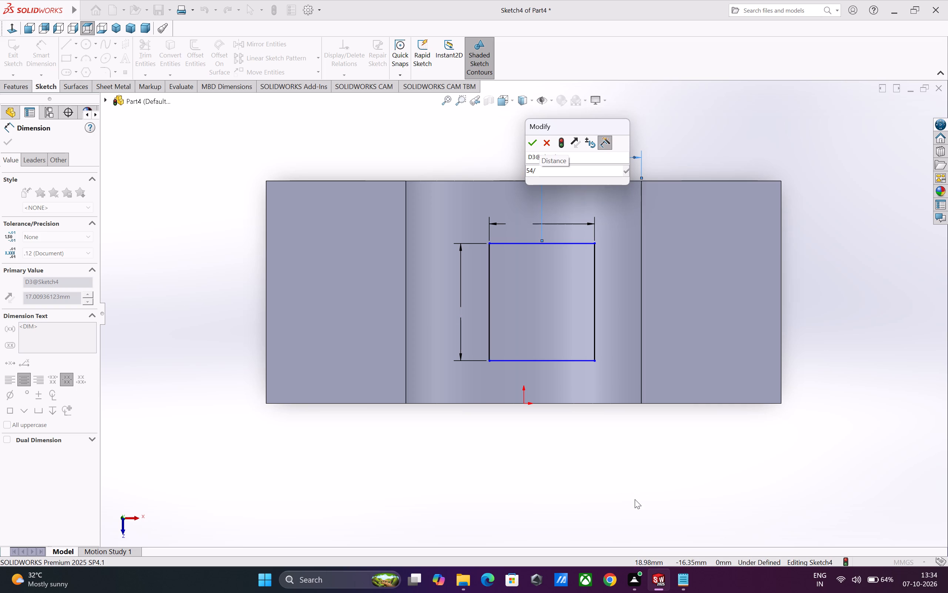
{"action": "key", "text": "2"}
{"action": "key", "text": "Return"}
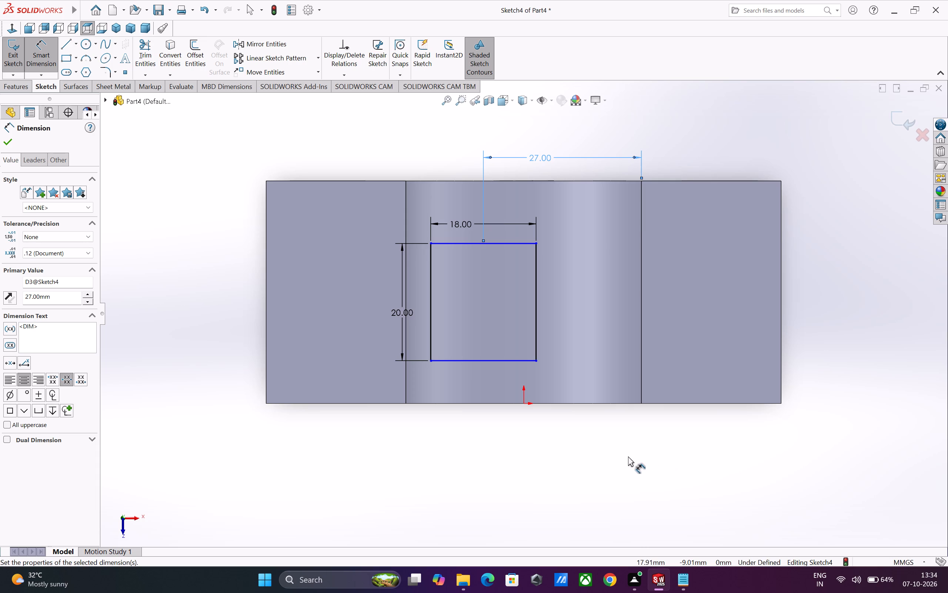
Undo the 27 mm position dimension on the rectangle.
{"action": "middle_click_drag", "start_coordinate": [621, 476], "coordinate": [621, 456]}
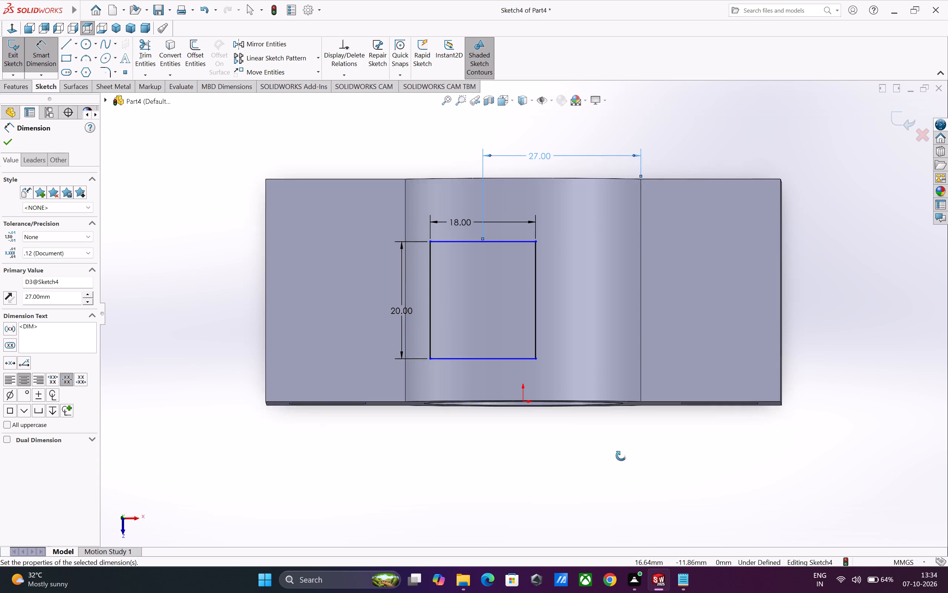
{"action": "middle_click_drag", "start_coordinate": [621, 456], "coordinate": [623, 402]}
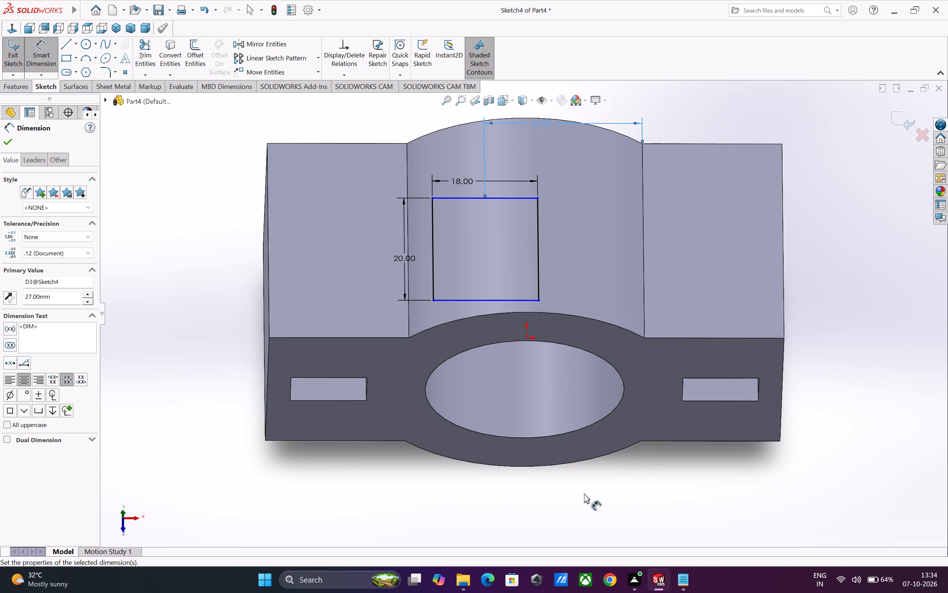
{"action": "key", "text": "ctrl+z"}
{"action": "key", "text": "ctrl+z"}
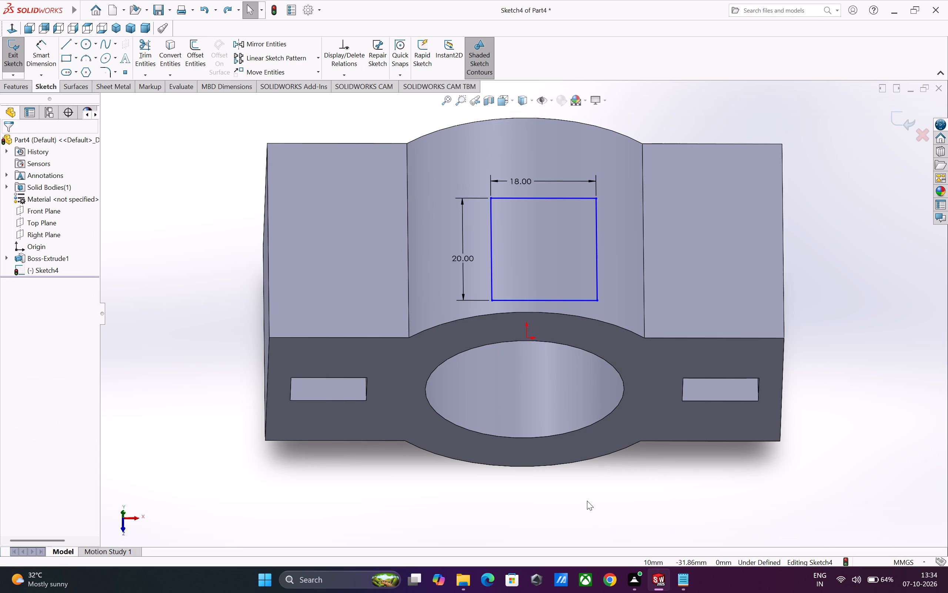
Dimension the midpoint of the rectangle's upper line at 44 mm from the right block's outer side edge.
{"action": "middle_click_drag", "start_coordinate": [598, 480], "coordinate": [598, 506]}
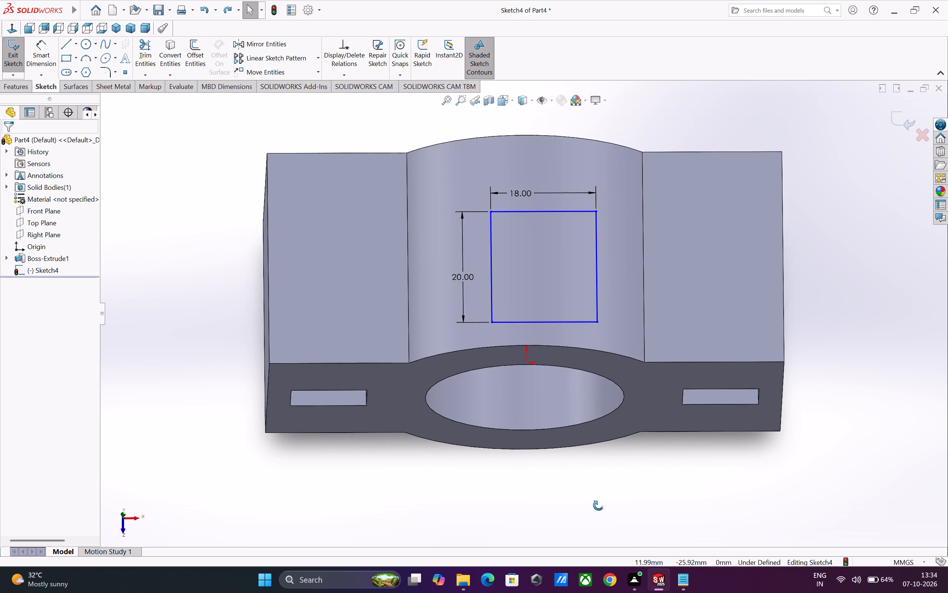
{"action": "middle_click_drag", "start_coordinate": [598, 506], "coordinate": [598, 514]}
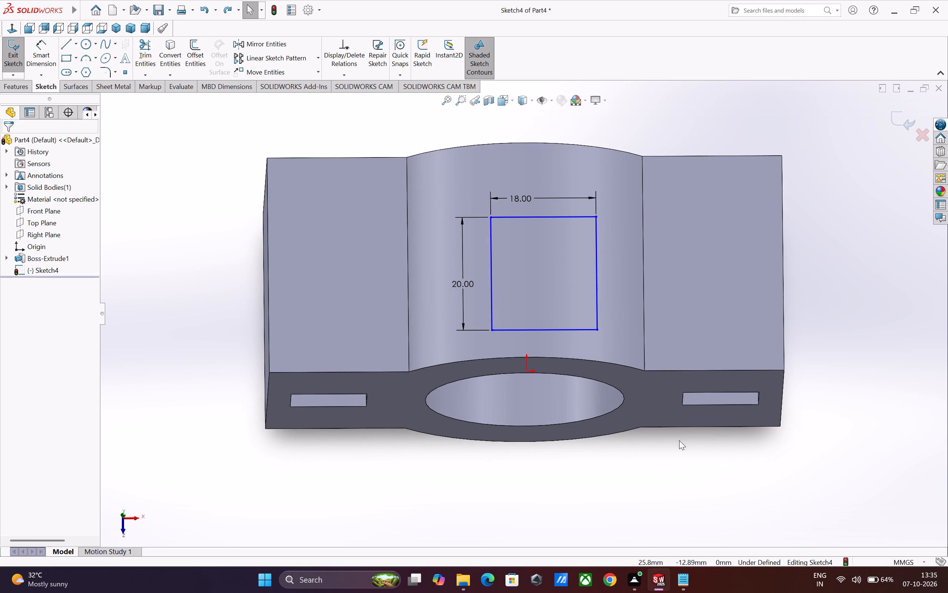
{"action": "left_click", "coordinate": [46, 56]}
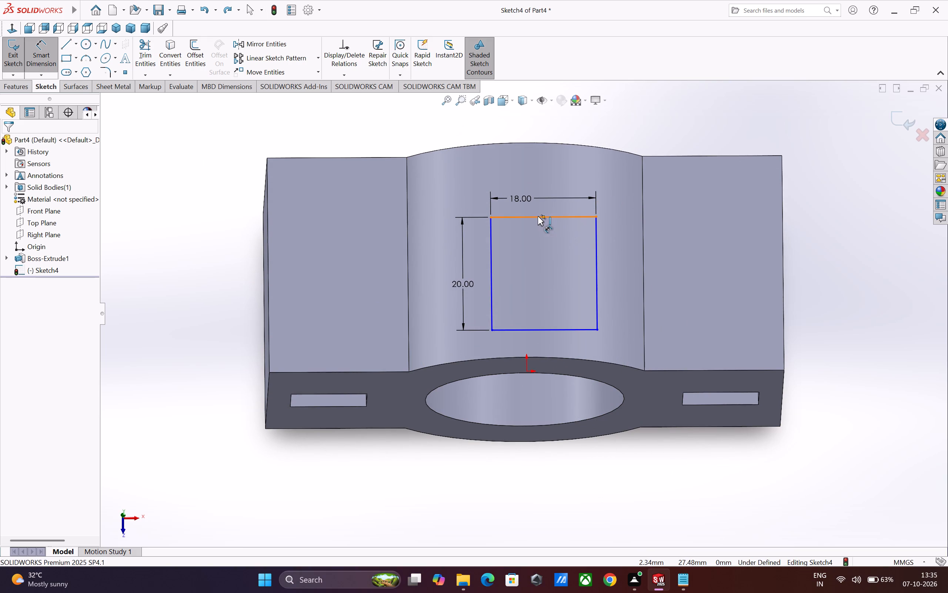
{"action": "left_click", "coordinate": [543, 216]}
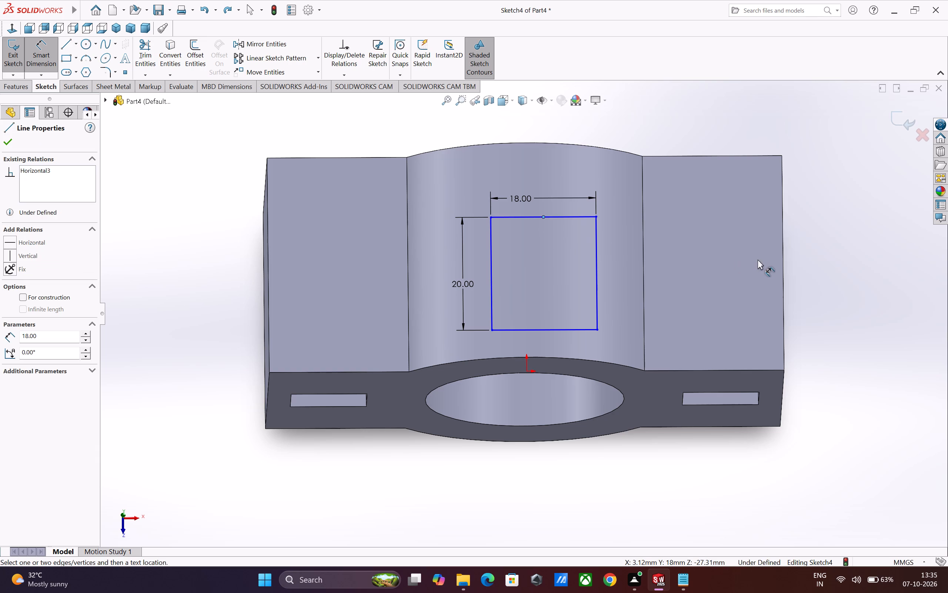
{"action": "left_click", "coordinate": [783, 255]}
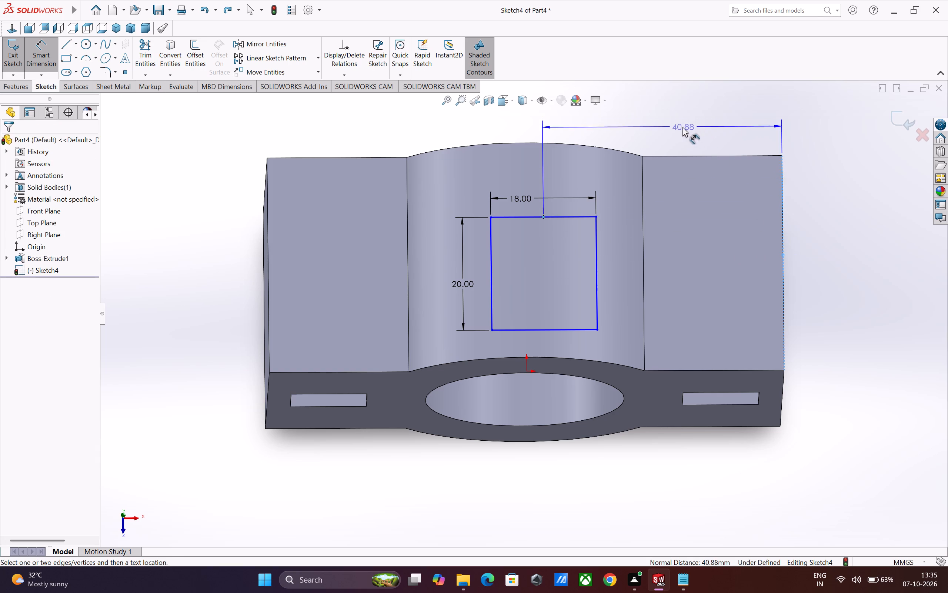
{"action": "left_click", "coordinate": [682, 127]}
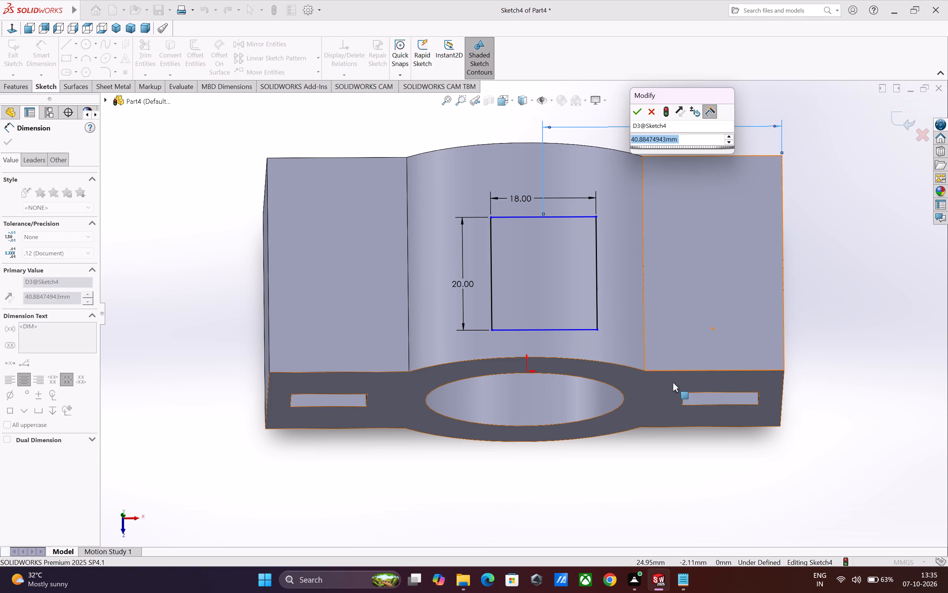
{"action": "key", "text": "4"}
{"action": "key", "text": "4"}
{"action": "key", "text": "Return"}
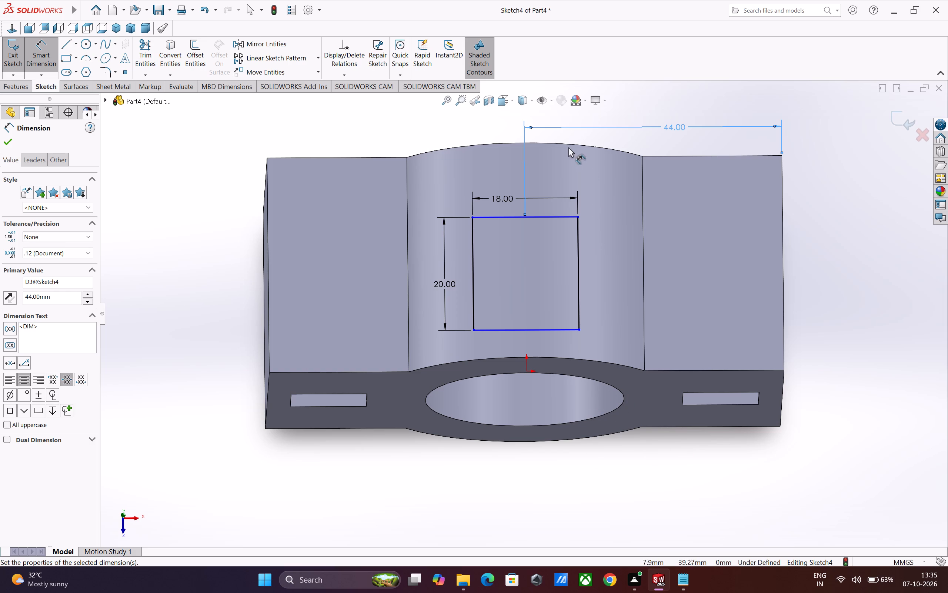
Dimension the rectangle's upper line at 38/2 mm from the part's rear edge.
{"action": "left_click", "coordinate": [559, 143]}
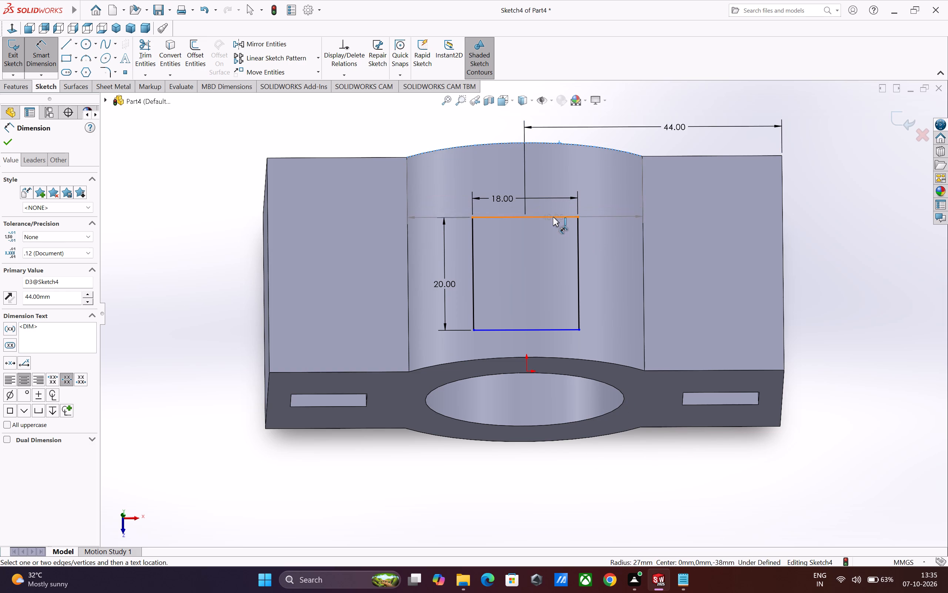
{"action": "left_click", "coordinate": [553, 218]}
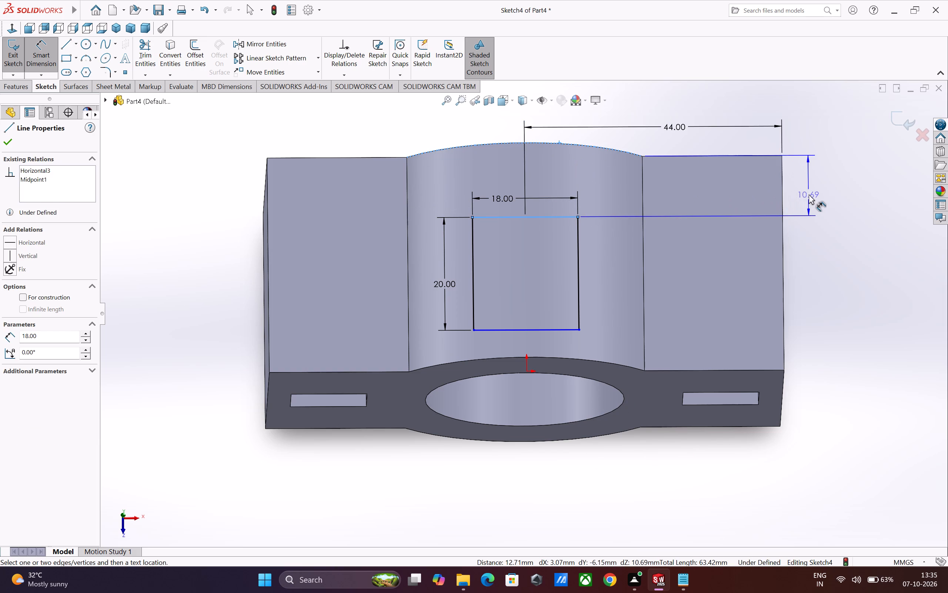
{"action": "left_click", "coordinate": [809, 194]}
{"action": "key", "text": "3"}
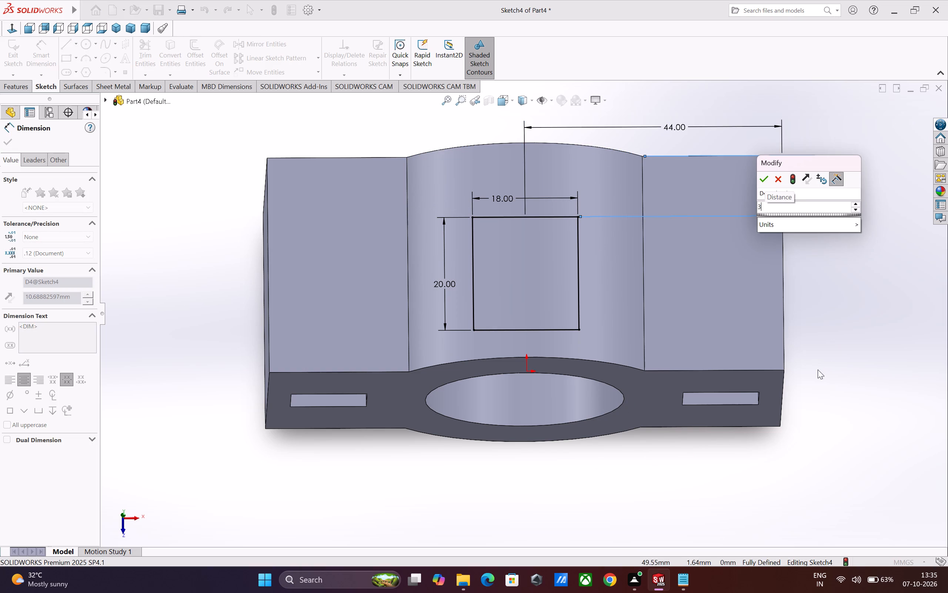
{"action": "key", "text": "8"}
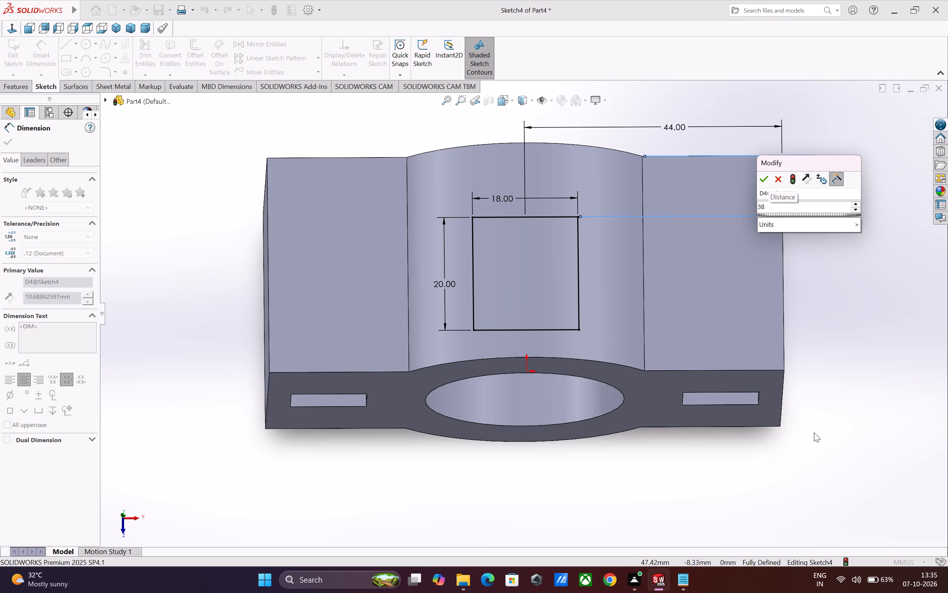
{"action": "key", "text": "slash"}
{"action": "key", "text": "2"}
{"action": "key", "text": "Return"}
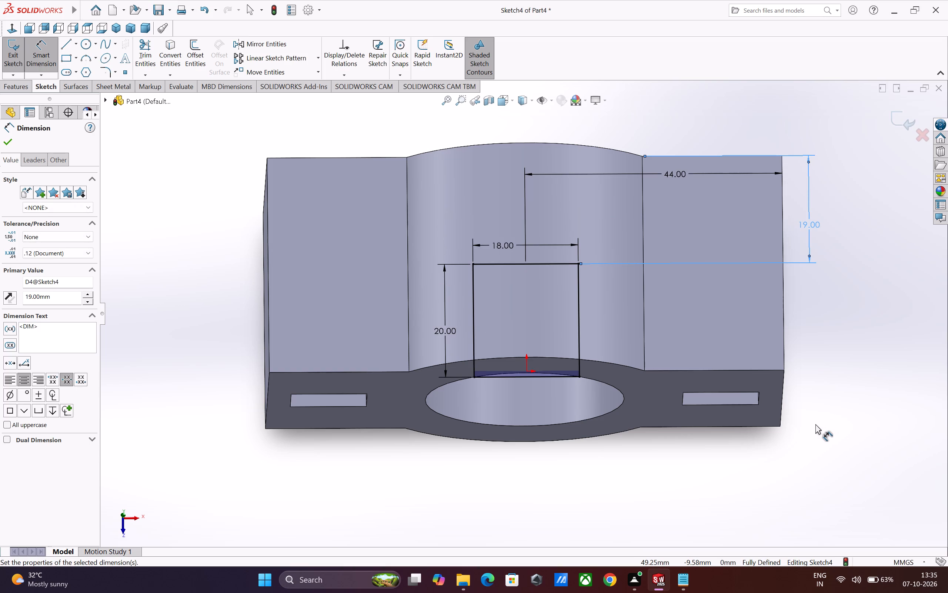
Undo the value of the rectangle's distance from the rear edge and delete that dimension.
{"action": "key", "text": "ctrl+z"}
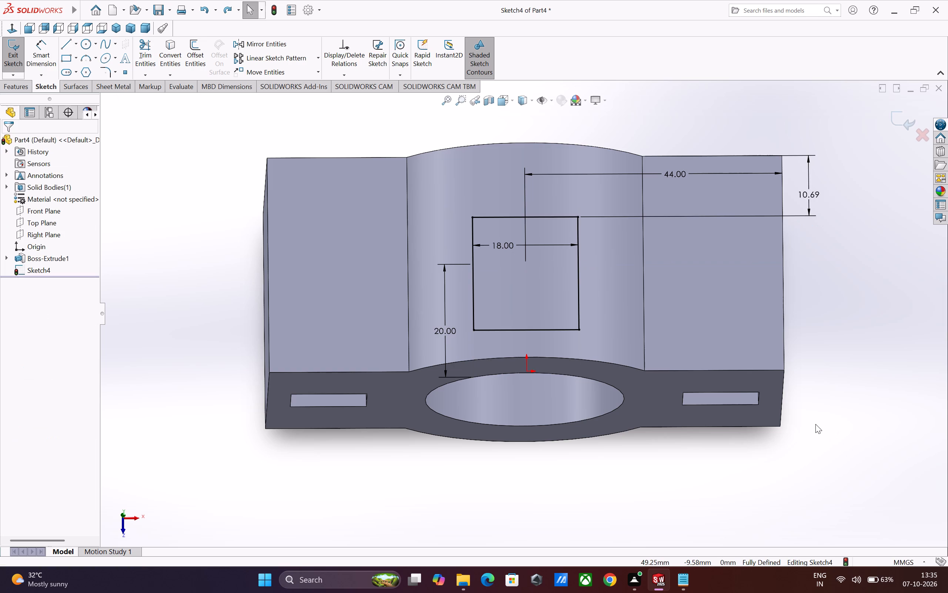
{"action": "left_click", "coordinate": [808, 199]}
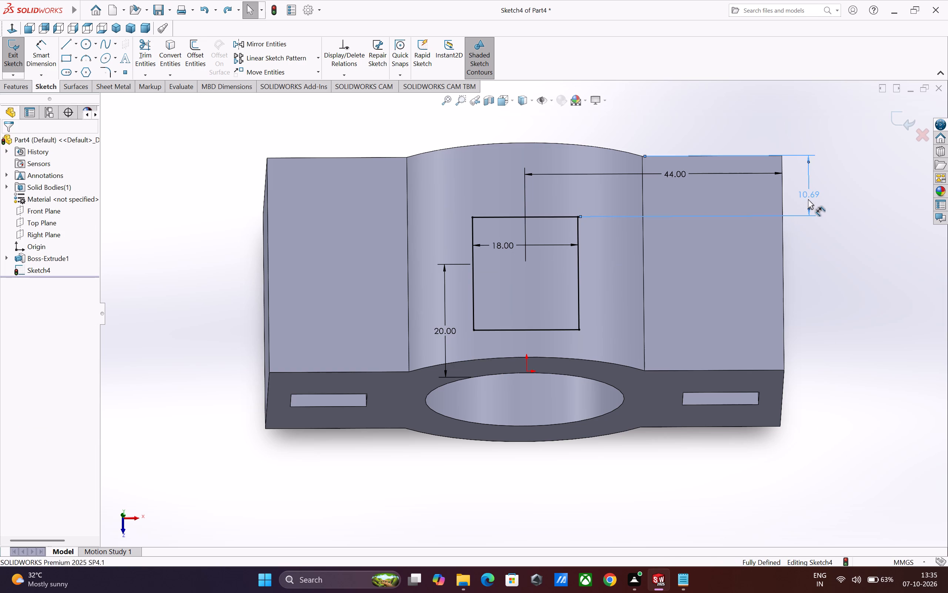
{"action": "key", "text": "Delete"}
Dimension the midpoint of the rectangle's right line at 38/2 mm from the right block's rear edge.
{"action": "left_click", "coordinate": [44, 64]}
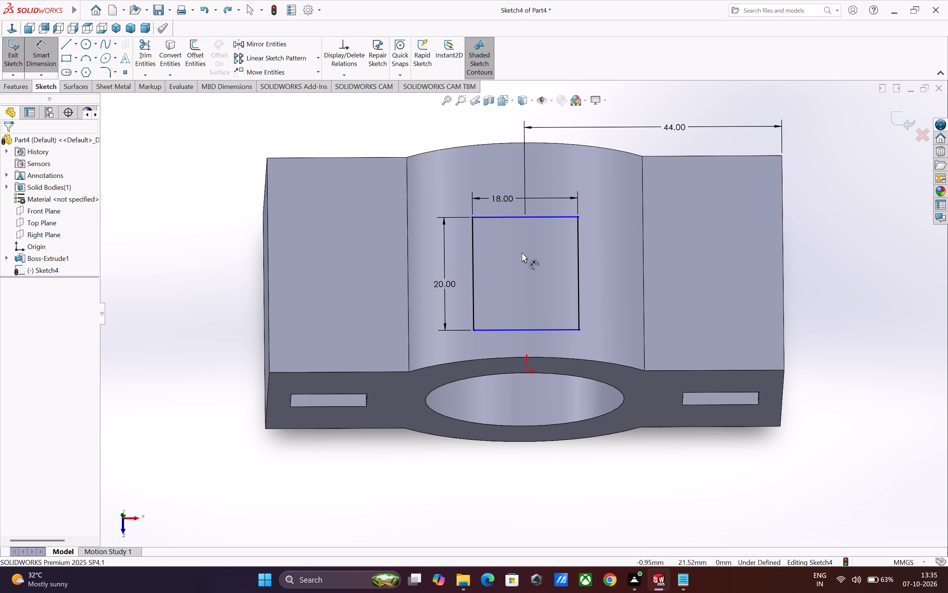
{"action": "left_click", "coordinate": [578, 273]}
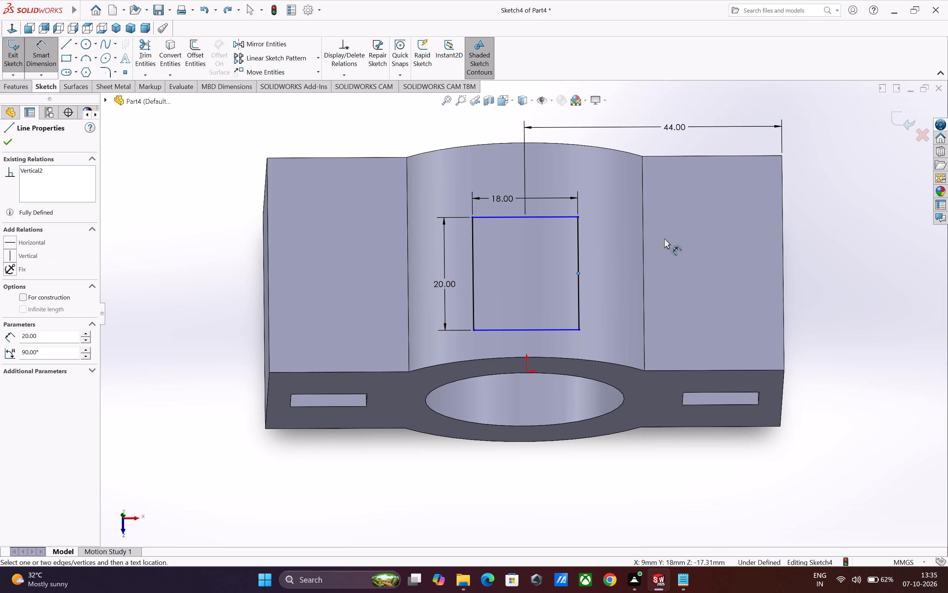
{"action": "left_click", "coordinate": [706, 155]}
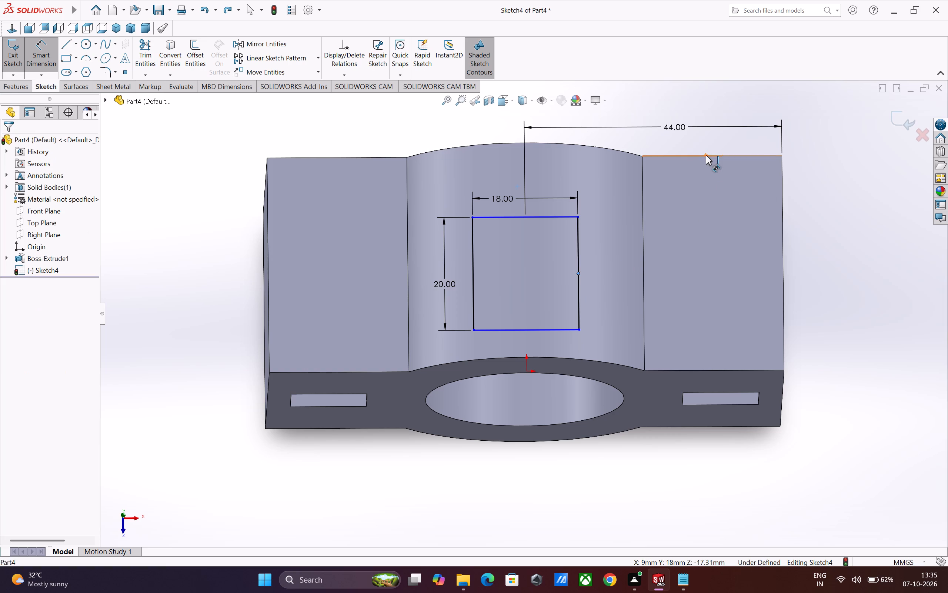
{"action": "left_click", "coordinate": [817, 203]}
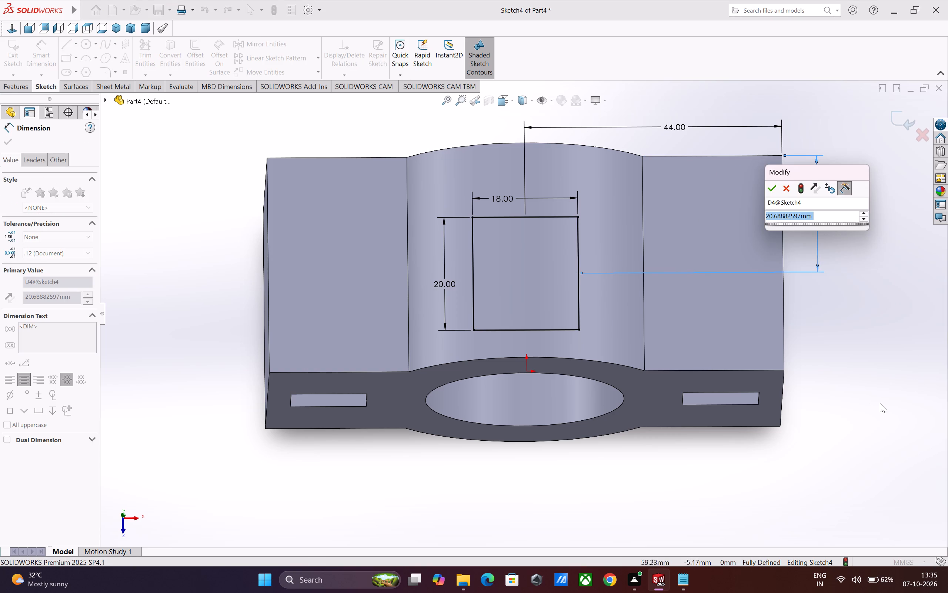
{"action": "key", "text": "3"}
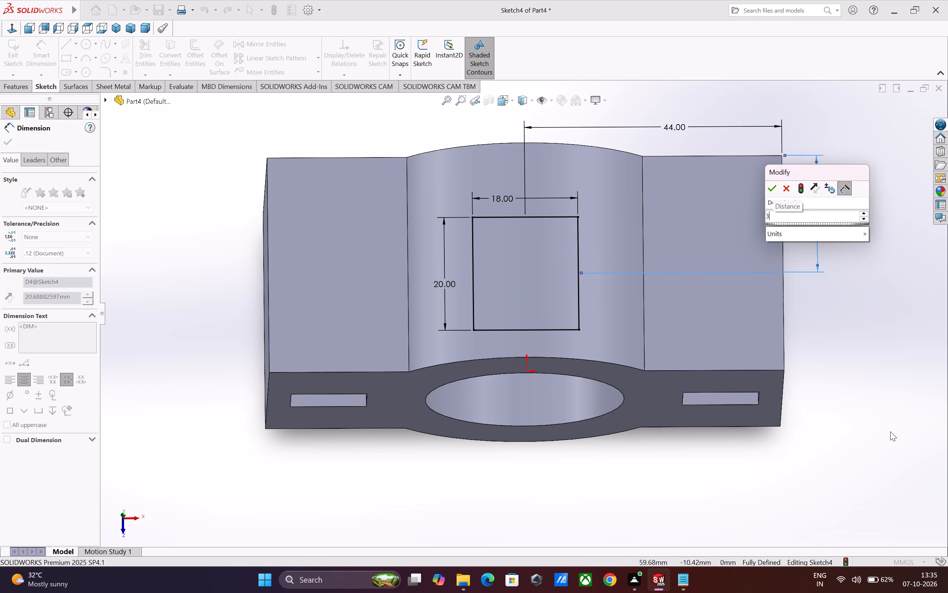
{"action": "key", "text": "8"}
{"action": "key", "text": "slash"}
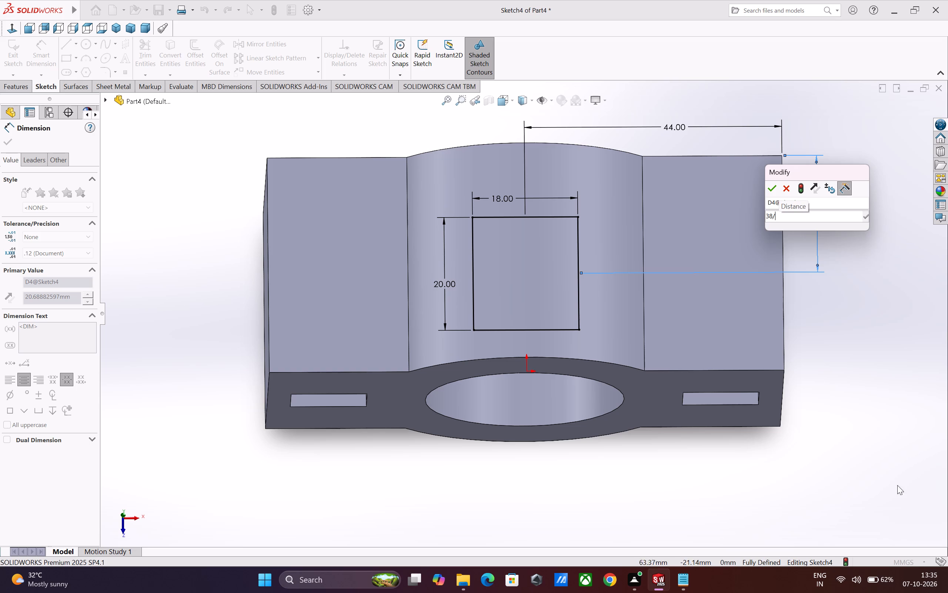
{"action": "key", "text": "2"}
{"action": "key", "text": "Return"}
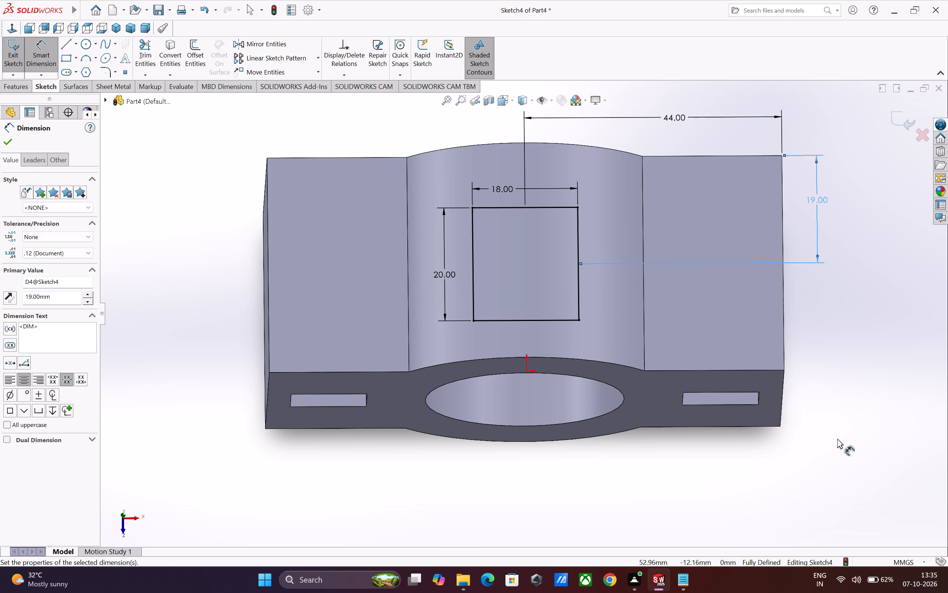
{"action": "left_click", "coordinate": [837, 438]}
Cut the 18 by 20 mm rectangle through the bulge with an Extruded Cut set to Through All - Both.
{"action": "middle_click_drag", "start_coordinate": [759, 513], "coordinate": [771, 456]}
{"action": "middle_click_drag", "start_coordinate": [740, 468], "coordinate": [735, 480]}
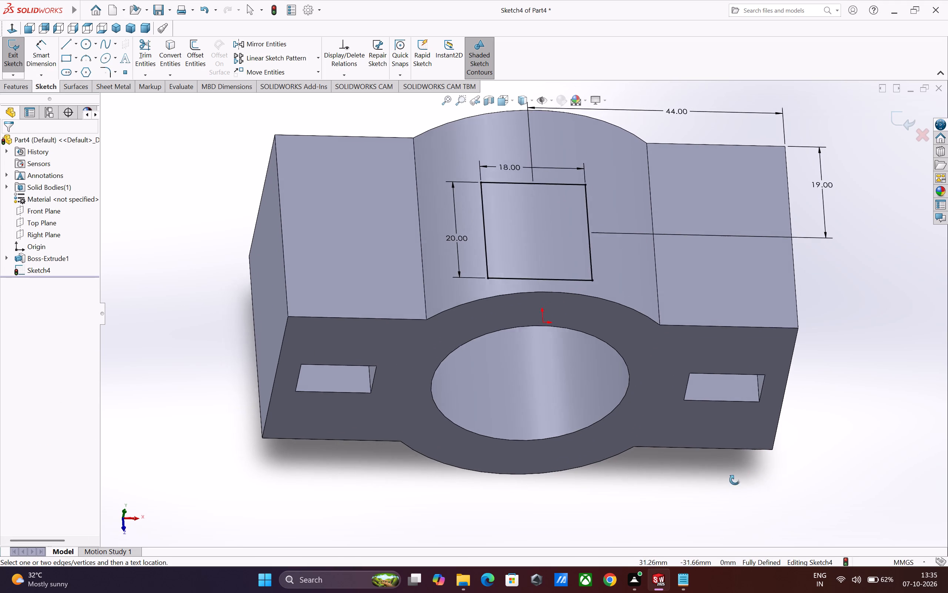
{"action": "middle_click_drag", "start_coordinate": [735, 480], "coordinate": [730, 557]}
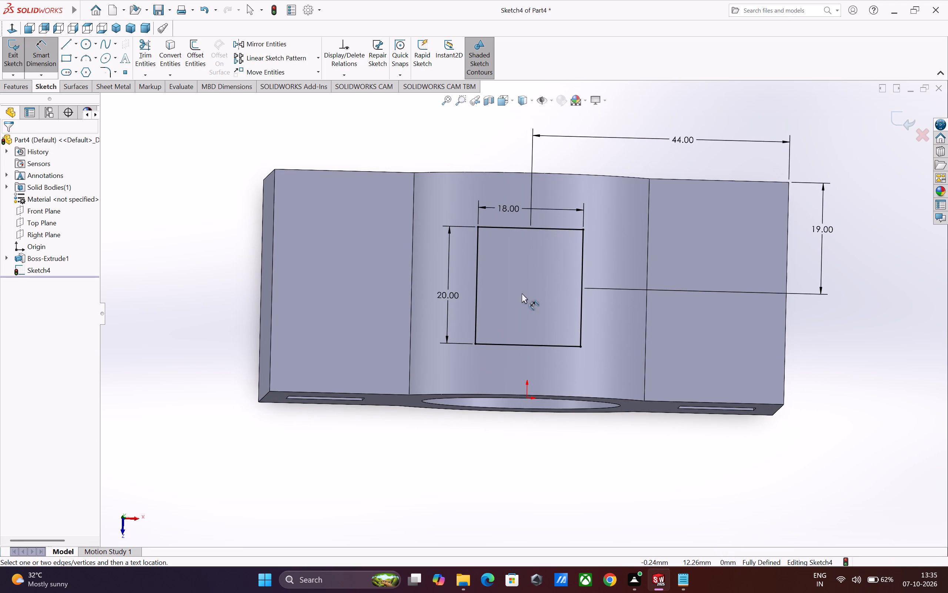
{"action": "left_click", "coordinate": [509, 99]}
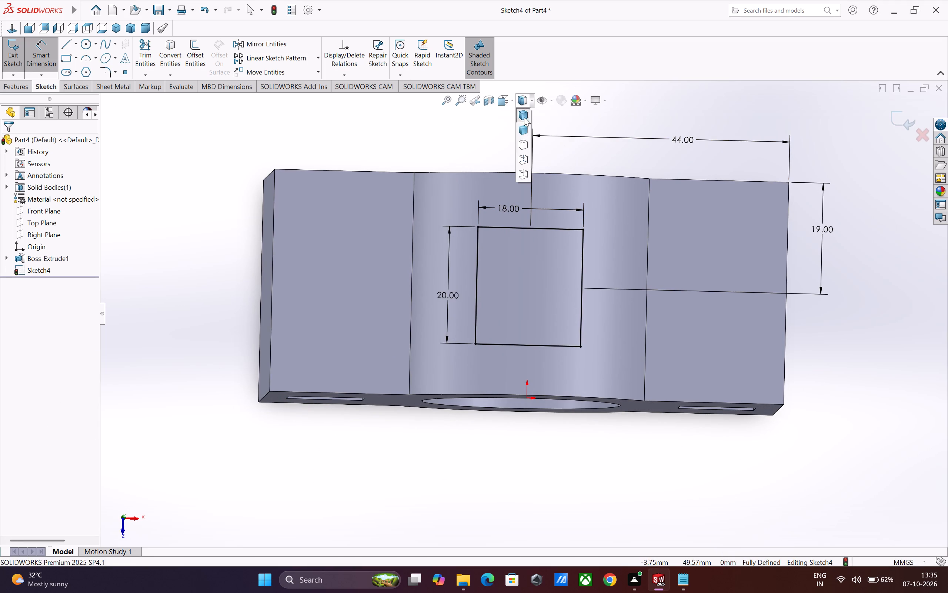
{"action": "left_click", "coordinate": [561, 158]}
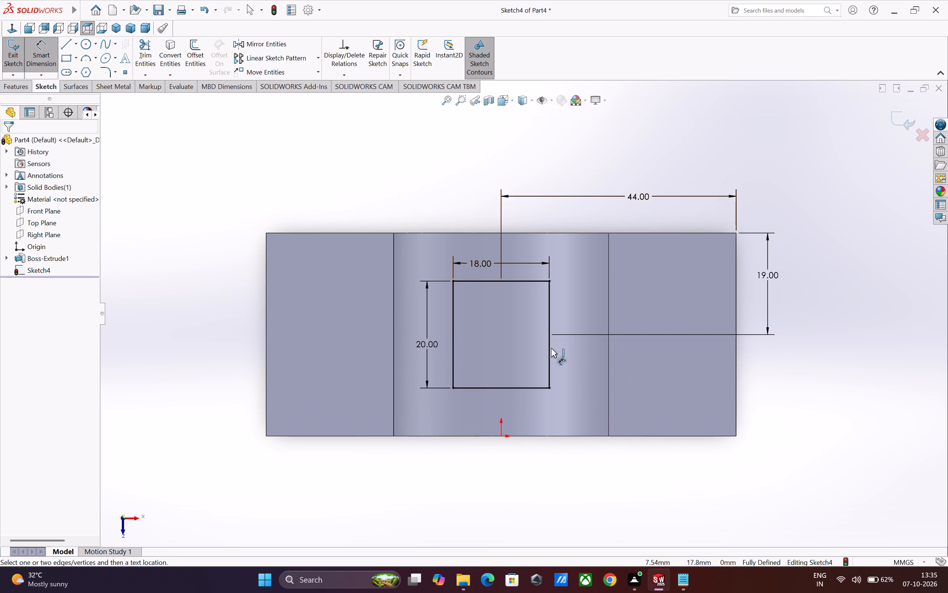
{"action": "left_click", "coordinate": [22, 87]}
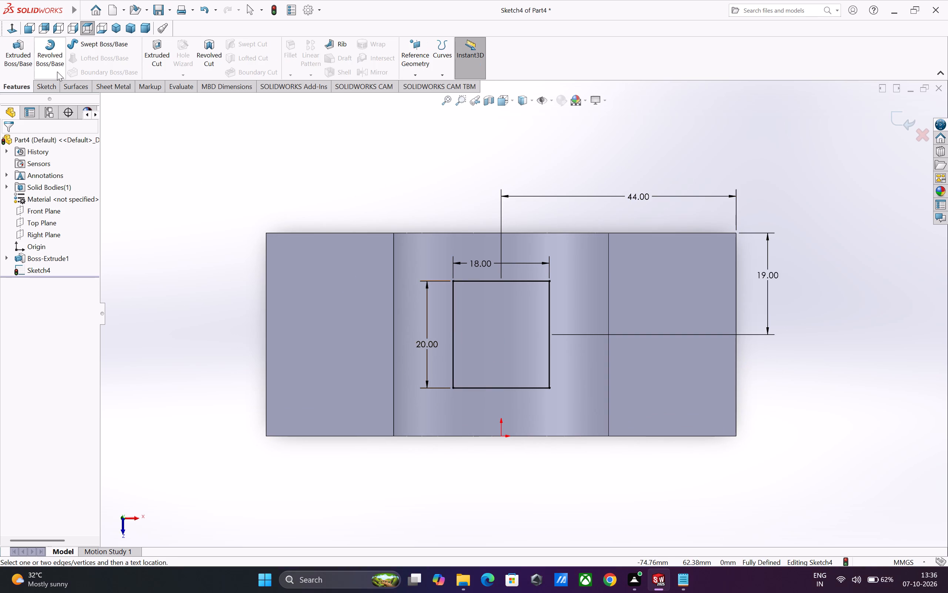
{"action": "left_click", "coordinate": [154, 58]}
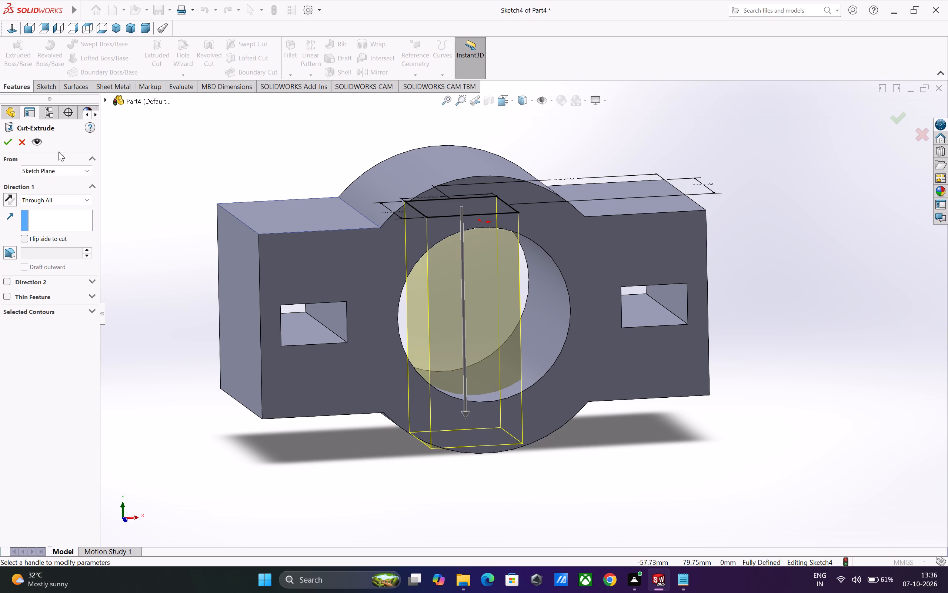
{"action": "left_click", "coordinate": [74, 201]}
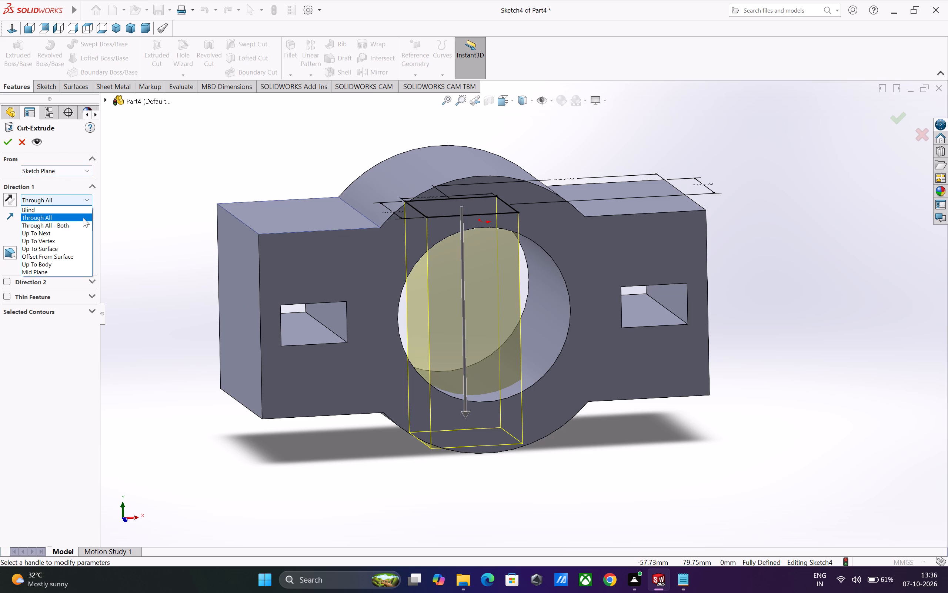
{"action": "left_click", "coordinate": [77, 223]}
{"action": "left_click_drag", "start_coordinate": [4, 144], "coordinate": [7, 144]}
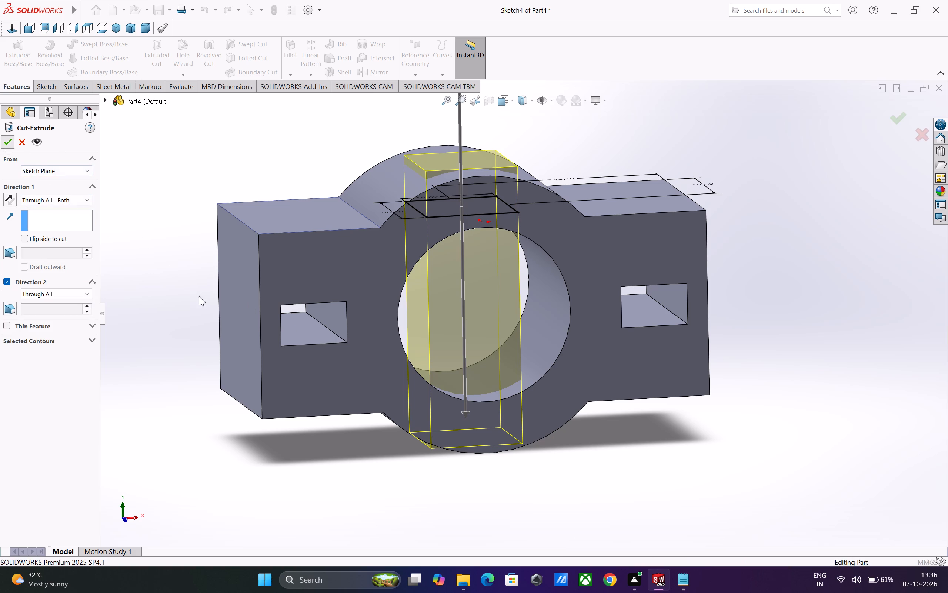
{"action": "left_click", "coordinate": [427, 450]}
Start a sketch on the left block's outer end face and draw a corner rectangle about 15 by 10 mm near its middle.
{"action": "middle_click_drag", "start_coordinate": [727, 407], "coordinate": [725, 474]}
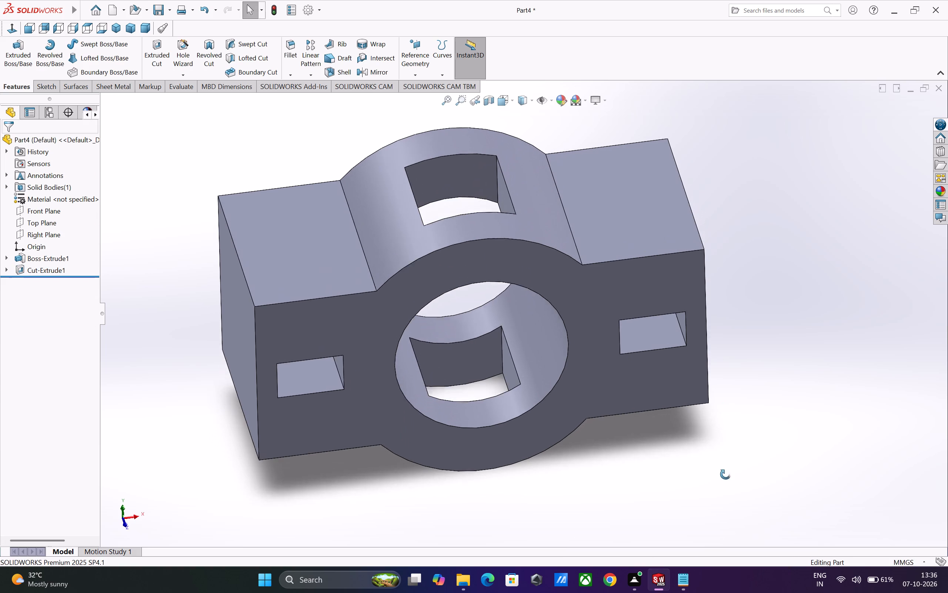
{"action": "middle_click_drag", "start_coordinate": [725, 474], "coordinate": [731, 493]}
{"action": "middle_click_drag", "start_coordinate": [743, 434], "coordinate": [747, 461]}
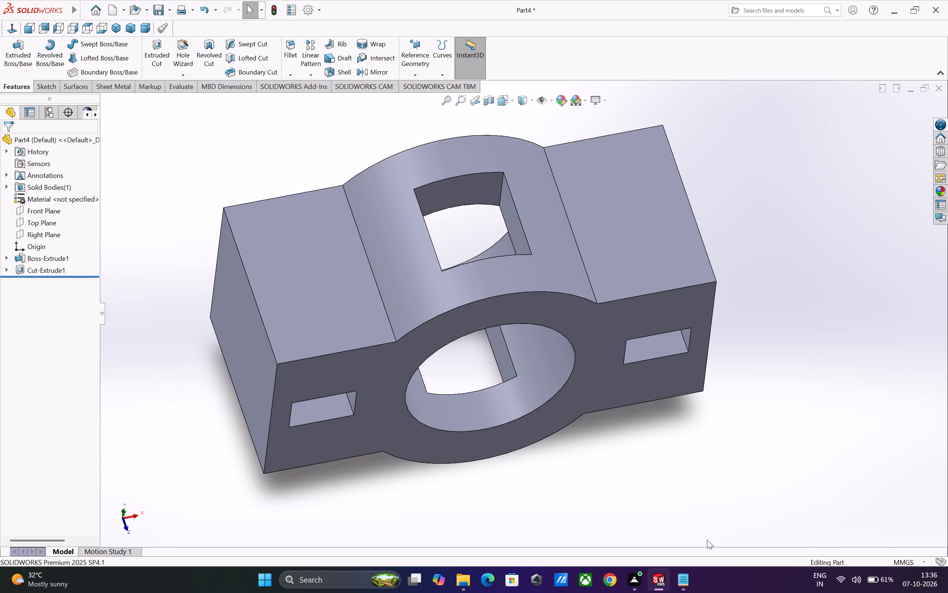
{"action": "left_click", "coordinate": [241, 357]}
{"action": "left_click", "coordinate": [286, 339]}
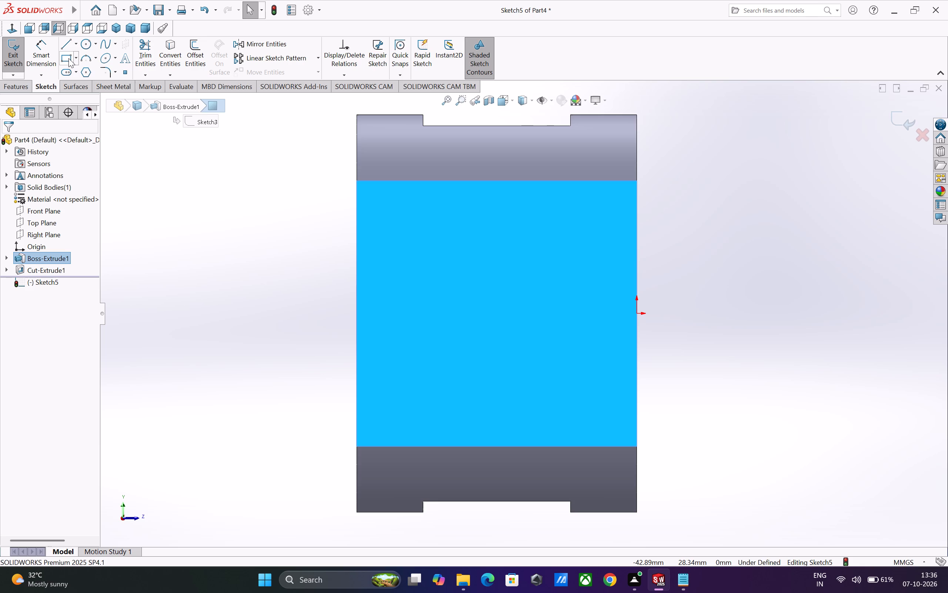
{"action": "left_click", "coordinate": [69, 58]}
{"action": "left_click", "coordinate": [444, 350]}
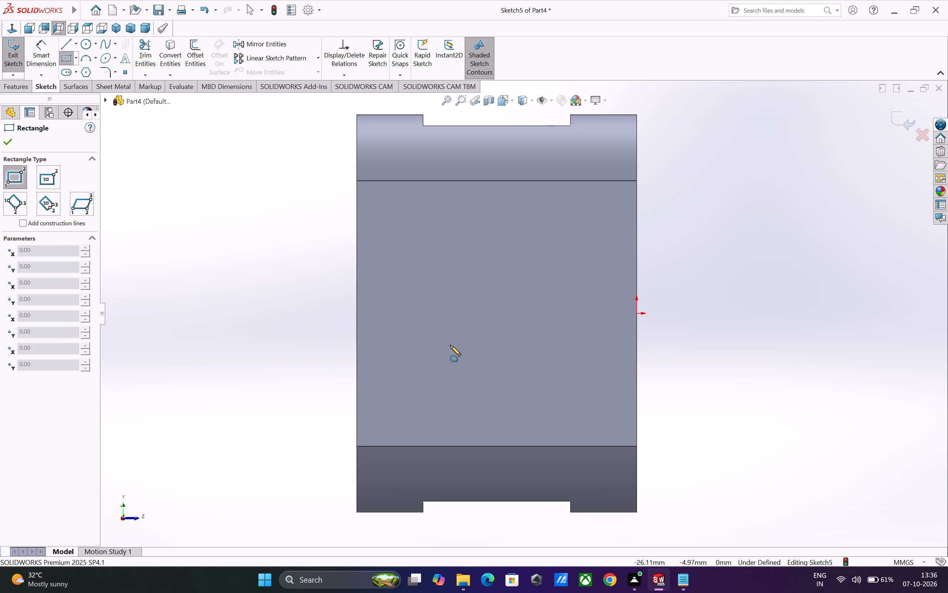
{"action": "left_click", "coordinate": [555, 277]}
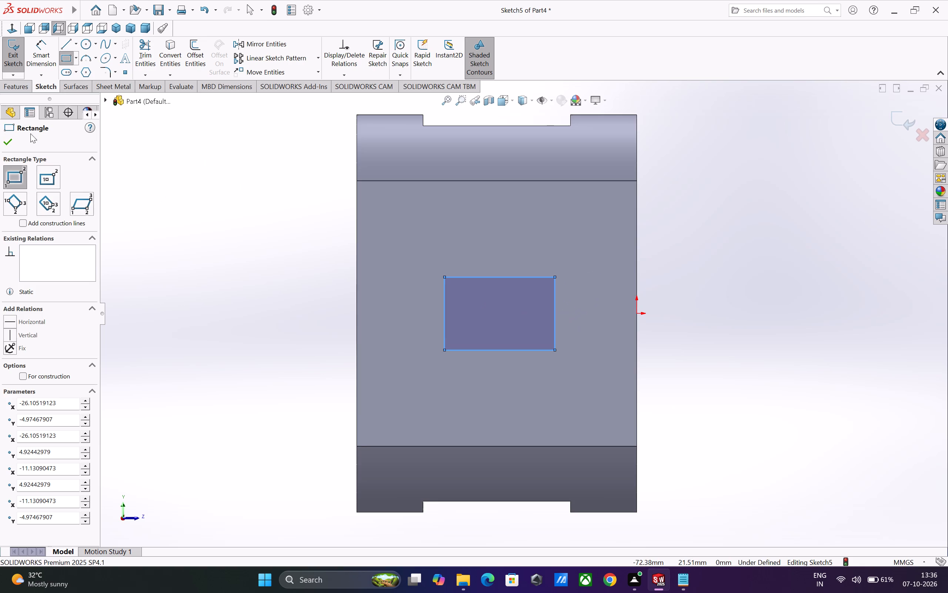
{"action": "left_click_drag", "start_coordinate": [8, 139], "coordinate": [7, 135]}
{"action": "left_click", "coordinate": [9, 144]}
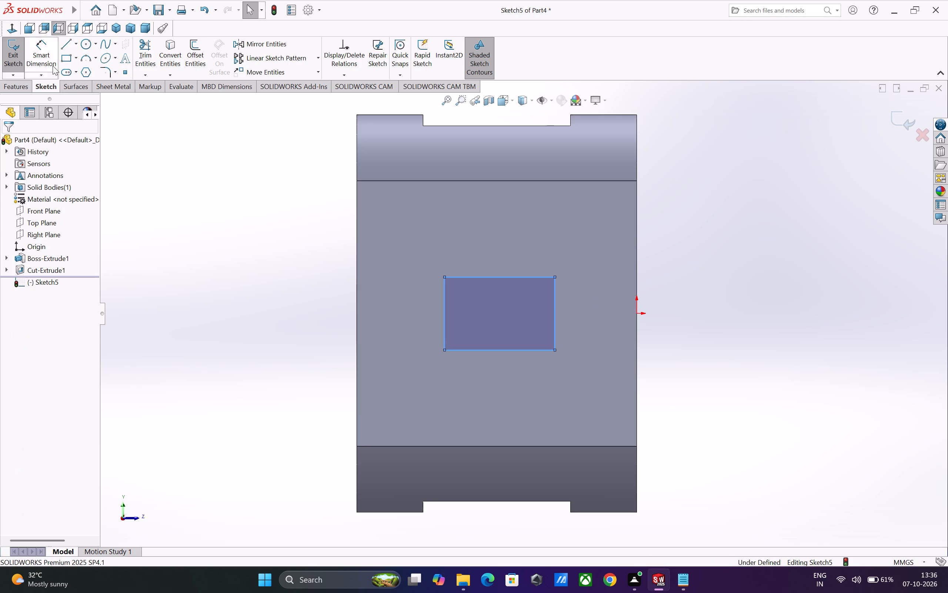
Dimension the end-face rectangle 20 mm wide and 14 mm high.
{"action": "left_click", "coordinate": [48, 58]}
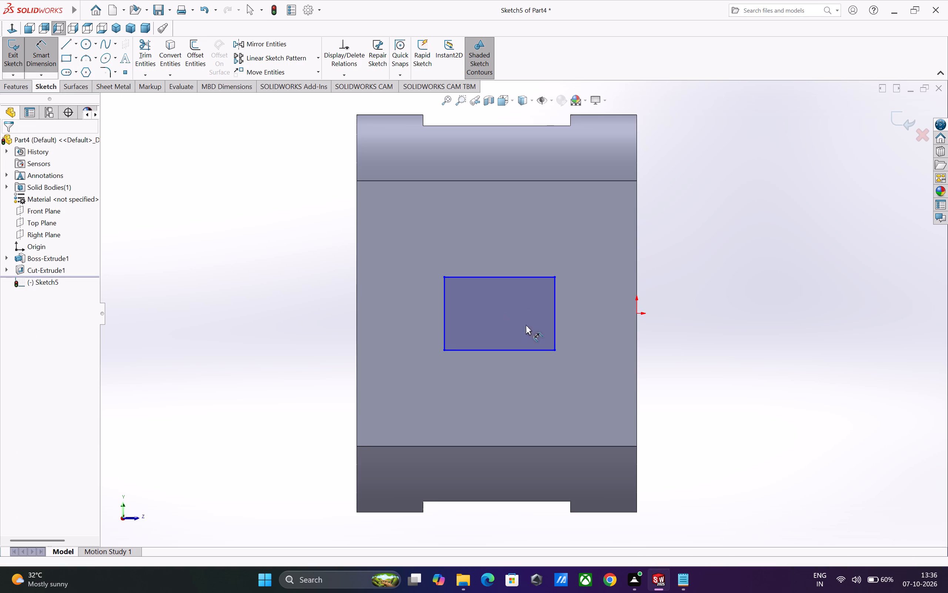
{"action": "left_click", "coordinate": [505, 350]}
{"action": "left_click", "coordinate": [501, 392]}
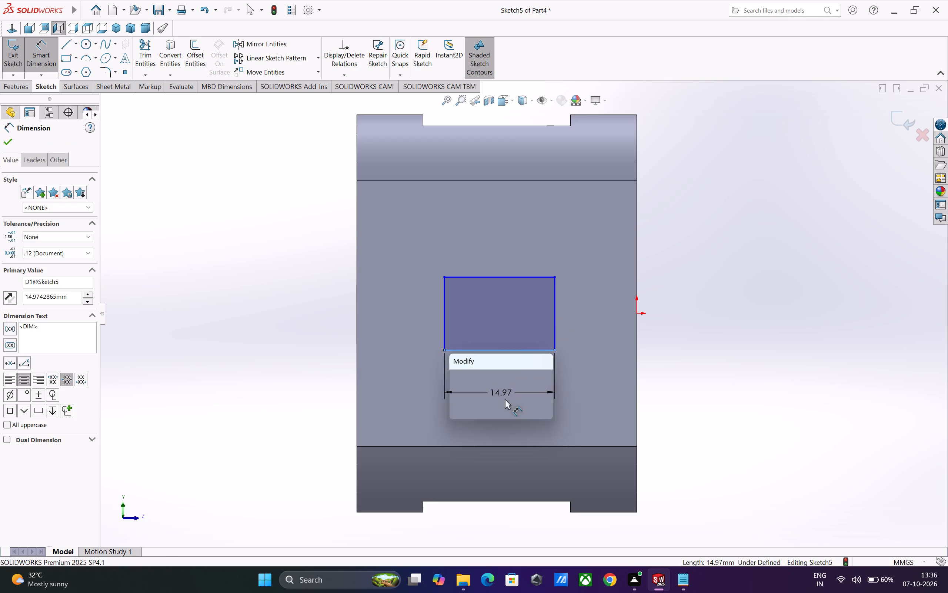
{"action": "key", "text": "2"}
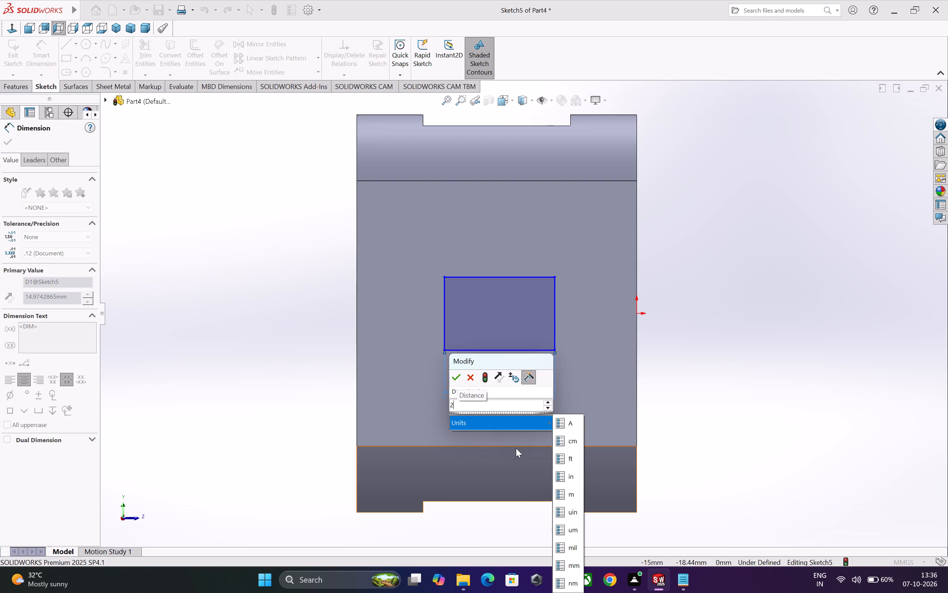
{"action": "key", "text": "0"}
{"action": "key", "text": "Return"}
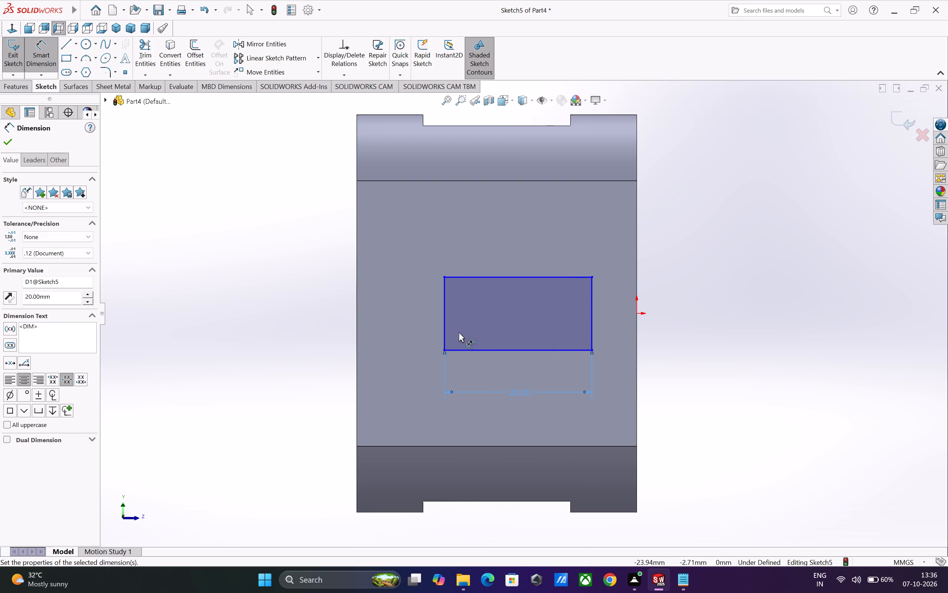
{"action": "left_click", "coordinate": [444, 324]}
{"action": "left_click", "coordinate": [395, 320]}
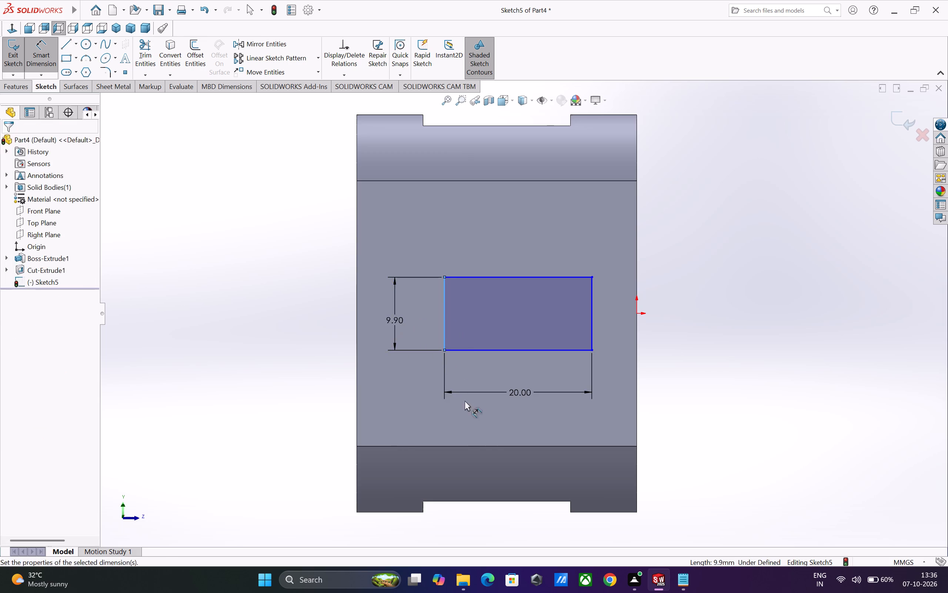
{"action": "key", "text": "1"}
{"action": "key", "text": "4"}
{"action": "key", "text": "Return"}
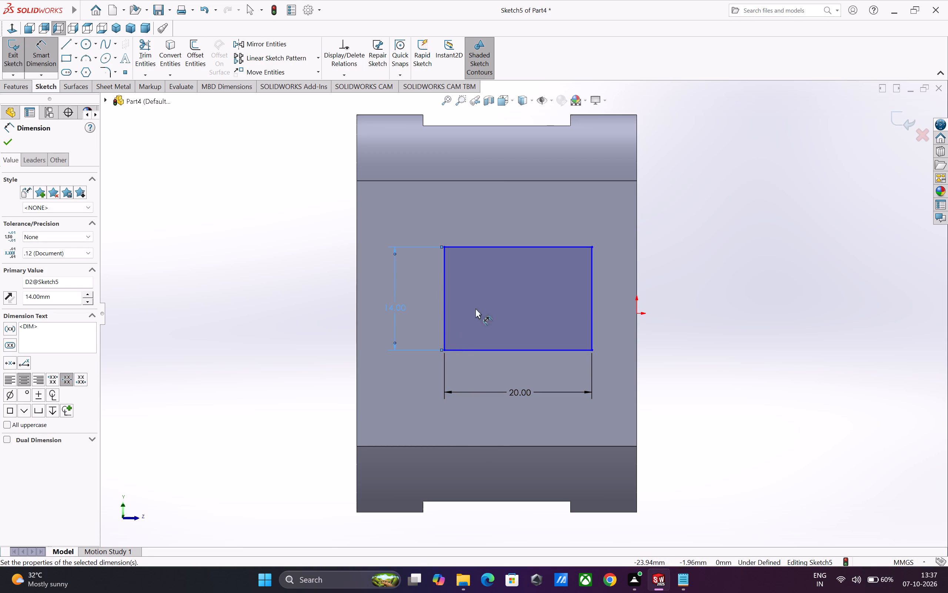
Dimension the rectangle's top line at 25 mm from the bottom edge of the left block's end face.
{"action": "left_click", "coordinate": [476, 245]}
{"action": "left_click", "coordinate": [436, 446]}
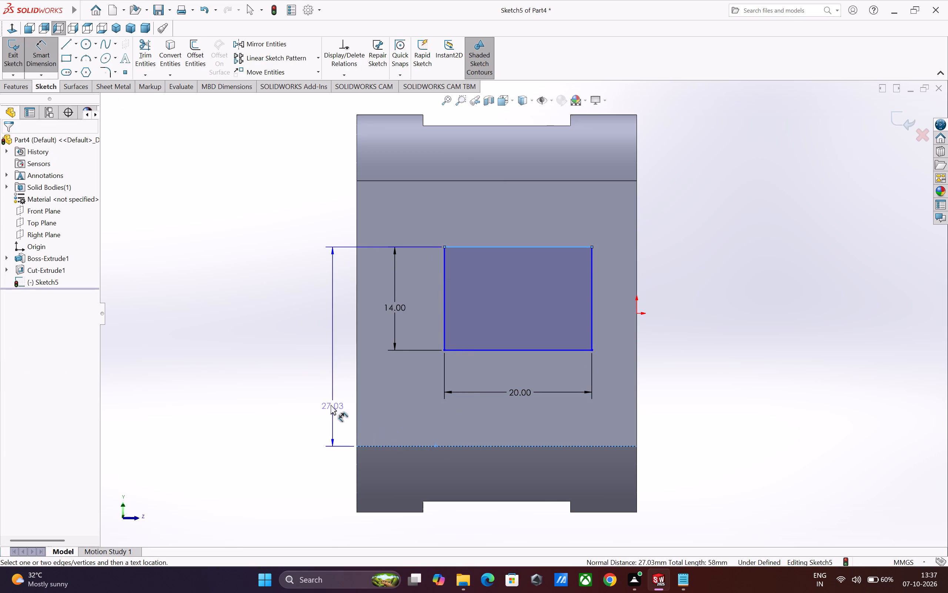
{"action": "left_click", "coordinate": [298, 388]}
{"action": "key", "text": "2"}
{"action": "key", "text": "5"}
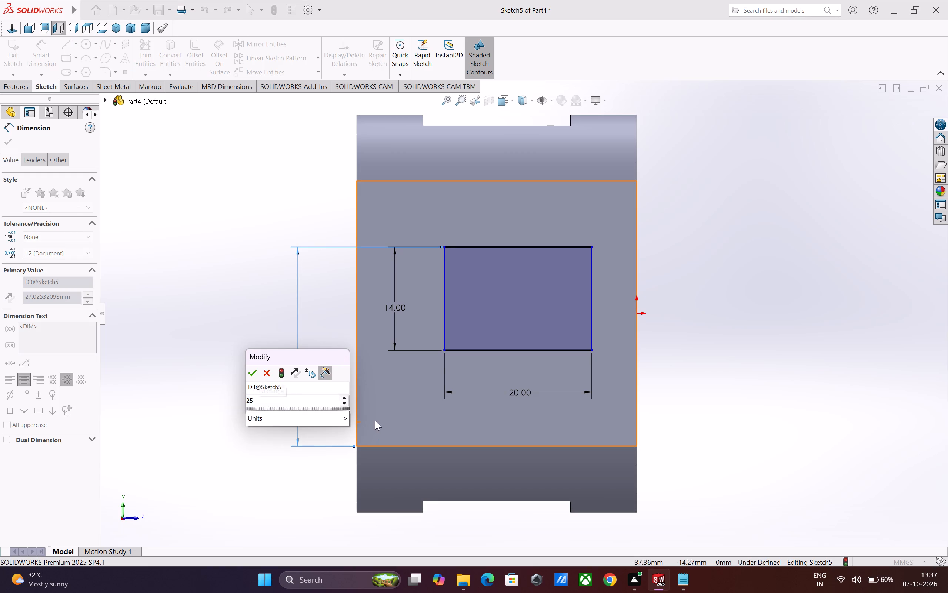
{"action": "key", "text": "Return"}
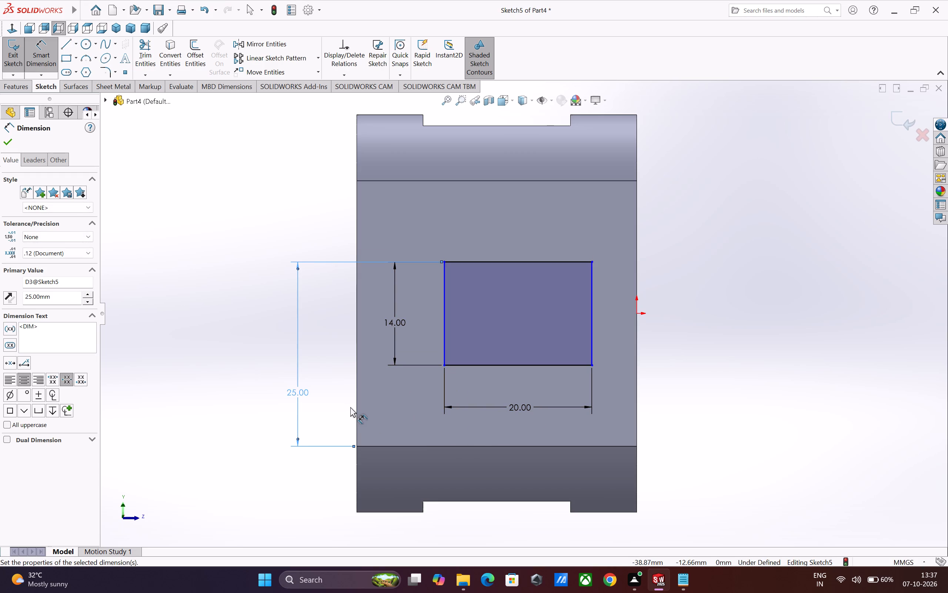
Dimension the midpoint of the rectangle's bottom line at 38/2 mm from the end face's rear edge.
{"action": "left_click", "coordinate": [356, 398]}
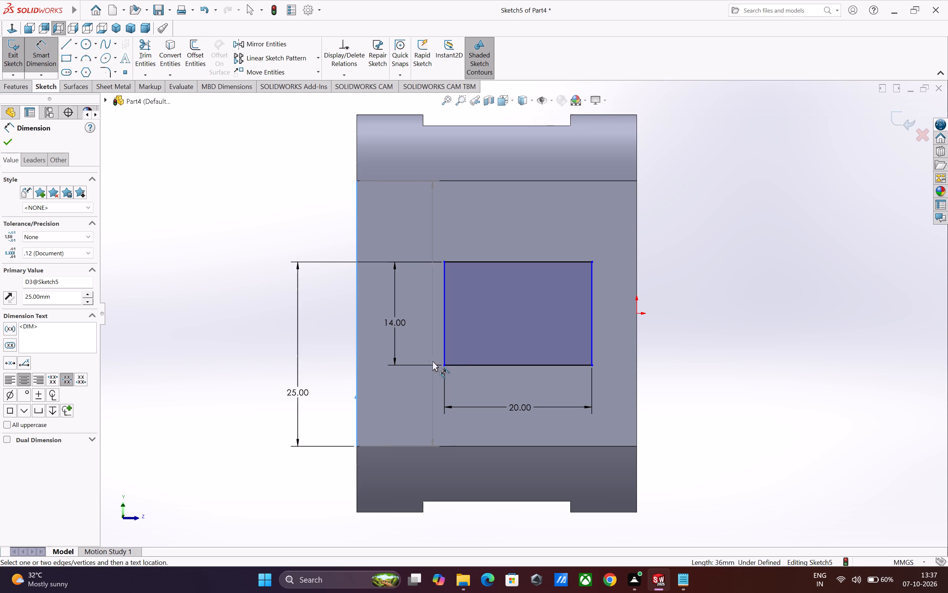
{"action": "left_click", "coordinate": [443, 344]}
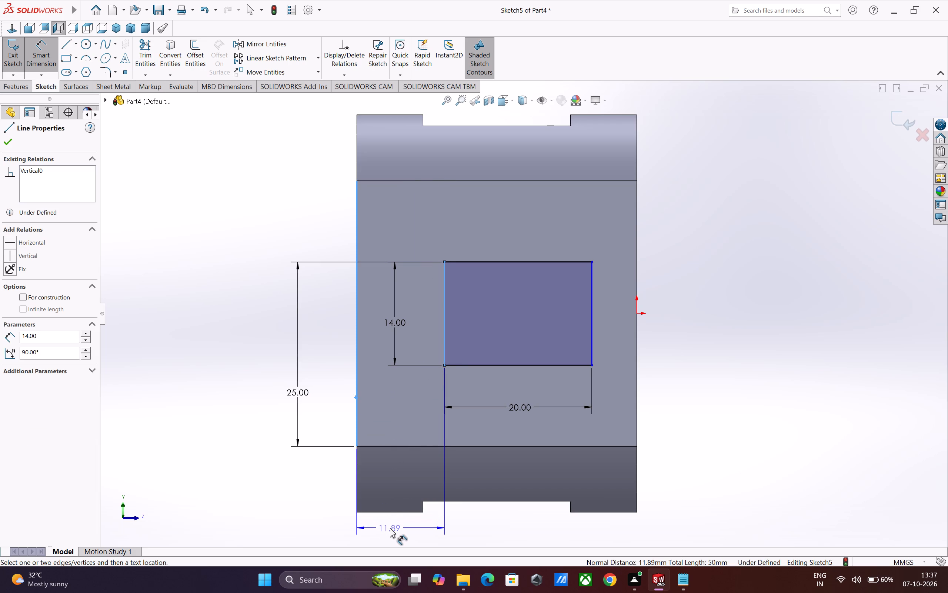
{"action": "key", "text": "Escape"}
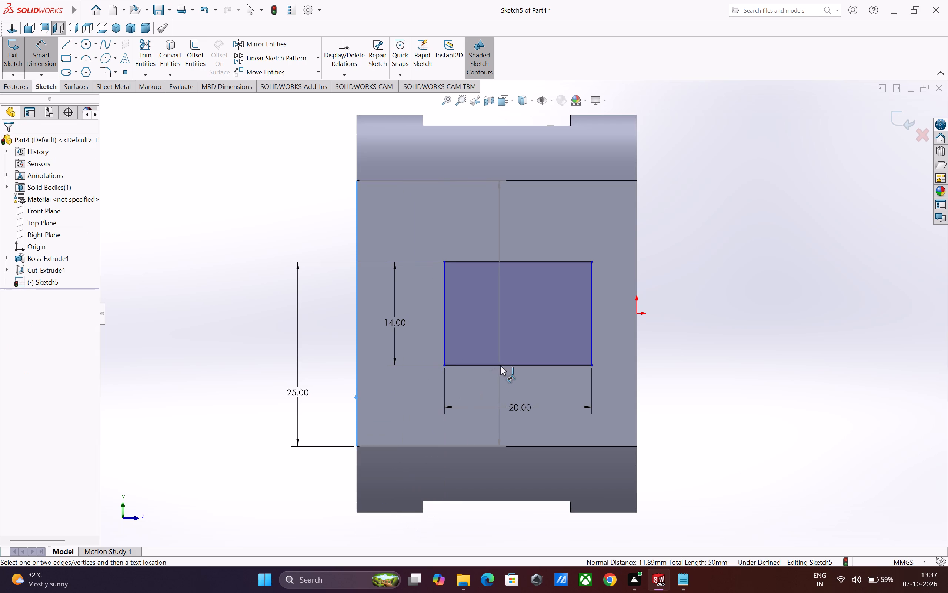
{"action": "left_click", "coordinate": [517, 365]}
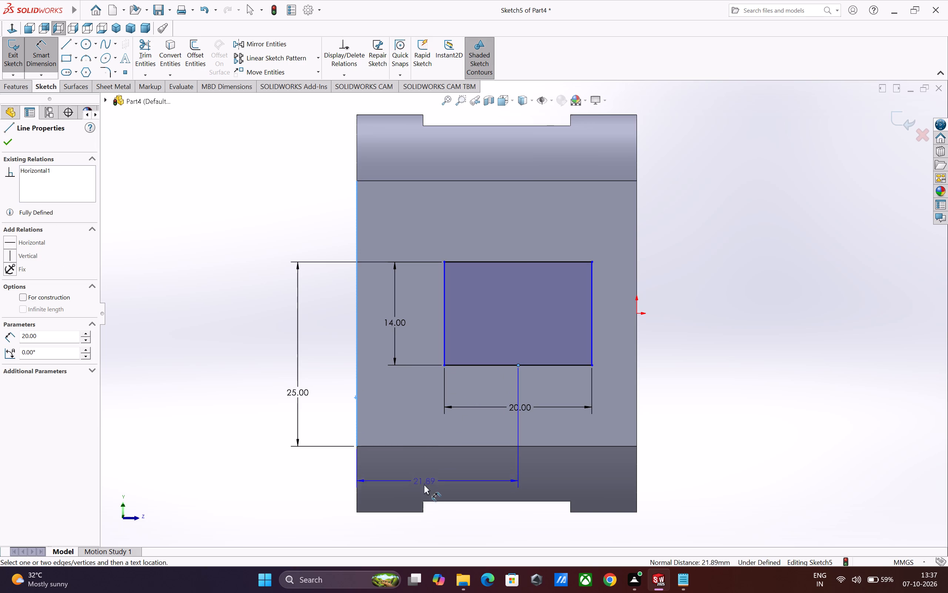
{"action": "left_click", "coordinate": [417, 535]}
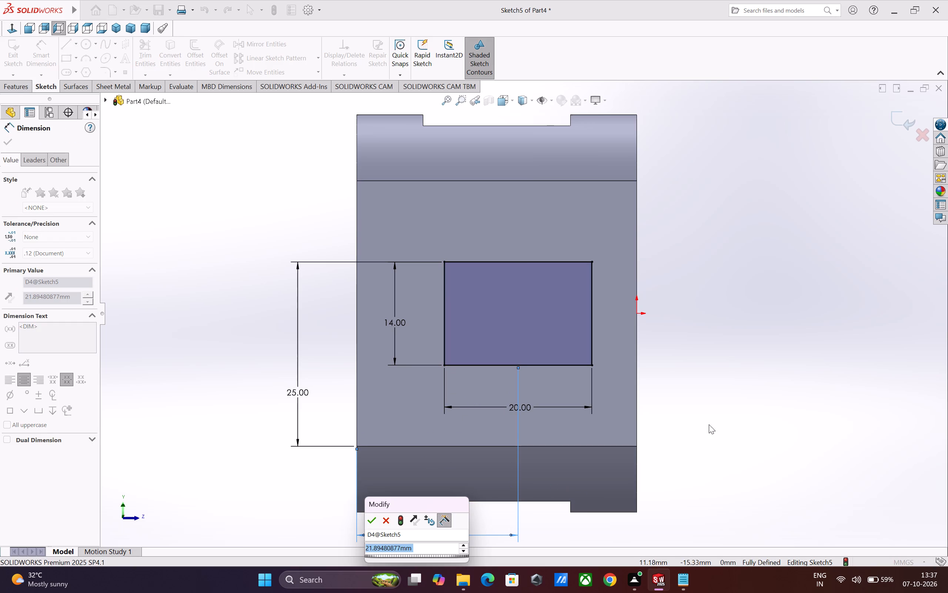
{"action": "key", "text": "3"}
{"action": "key", "text": "8"}
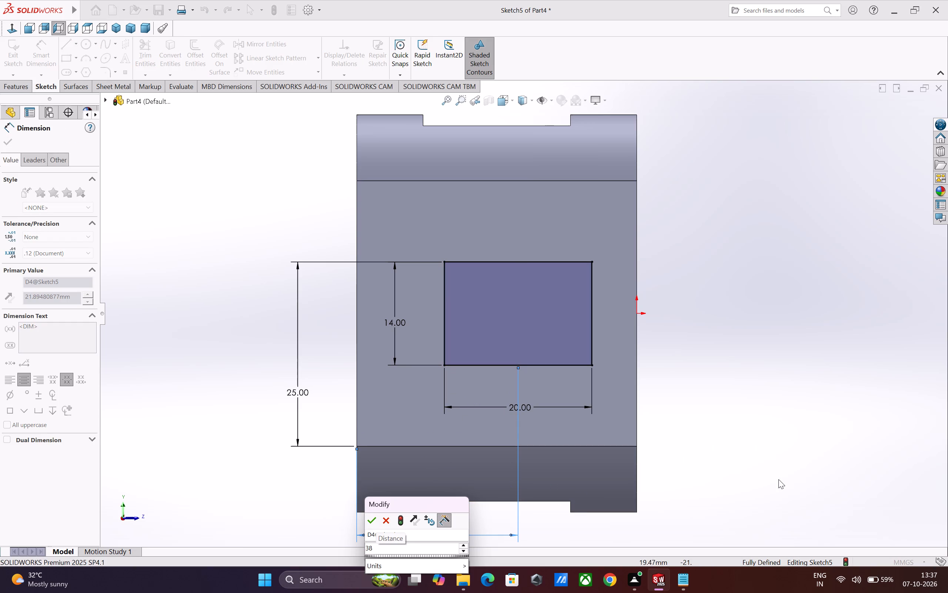
{"action": "key", "text": "slash"}
{"action": "key", "text": "2"}
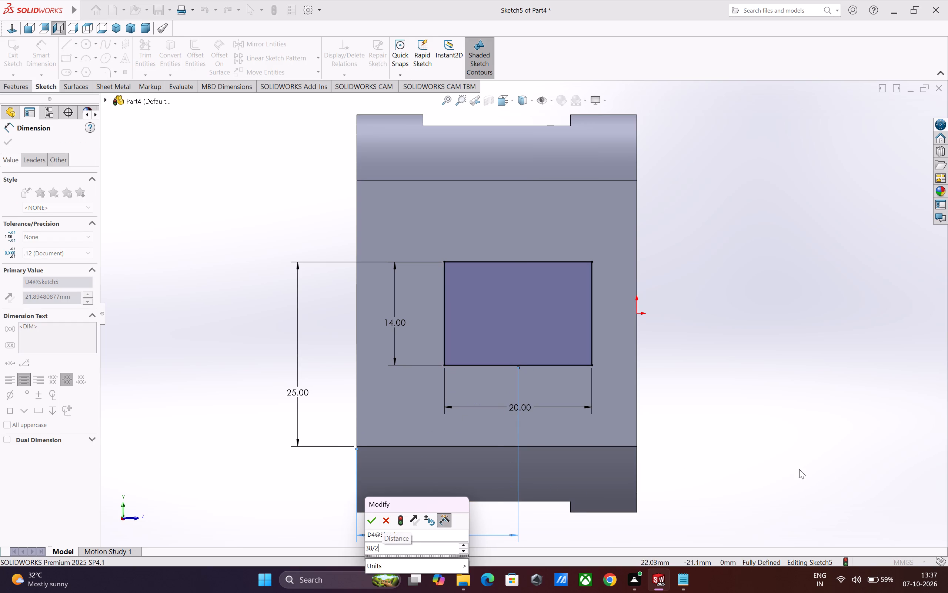
{"action": "key", "text": "Return"}
{"action": "key", "text": "Escape"}
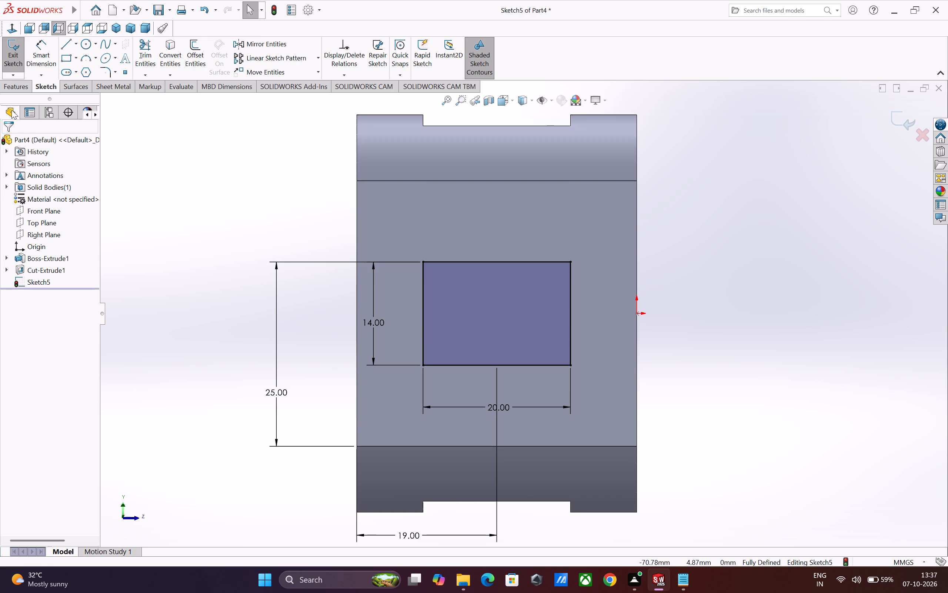
Cut the 20 by 14 mm rectangle lengthwise through the part with an Extruded Cut set to Through All - Both.
{"action": "left_click", "coordinate": [20, 85]}
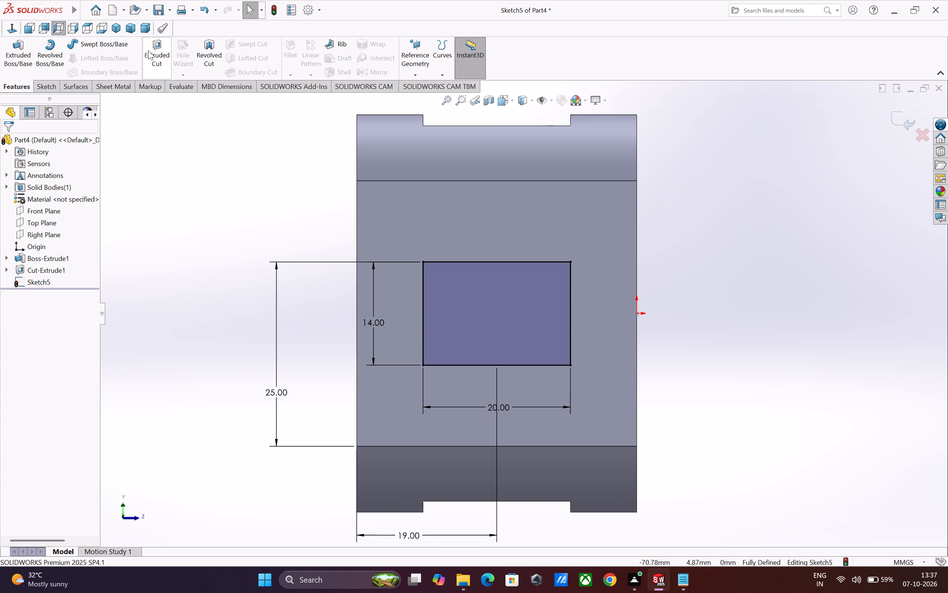
{"action": "left_click", "coordinate": [153, 50]}
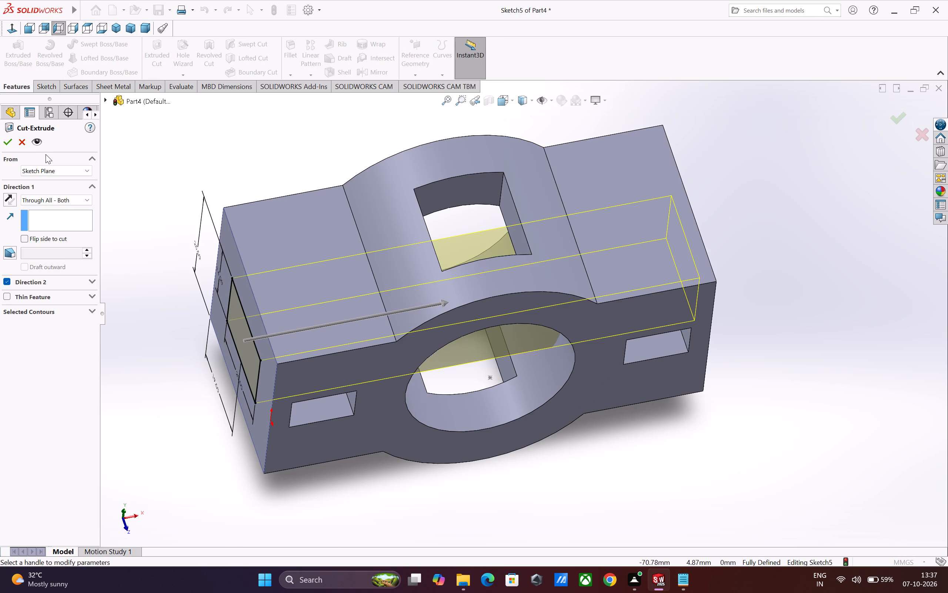
{"action": "scroll", "coordinate": [148, 313], "scroll_direction": "up", "scroll_amount": 1}
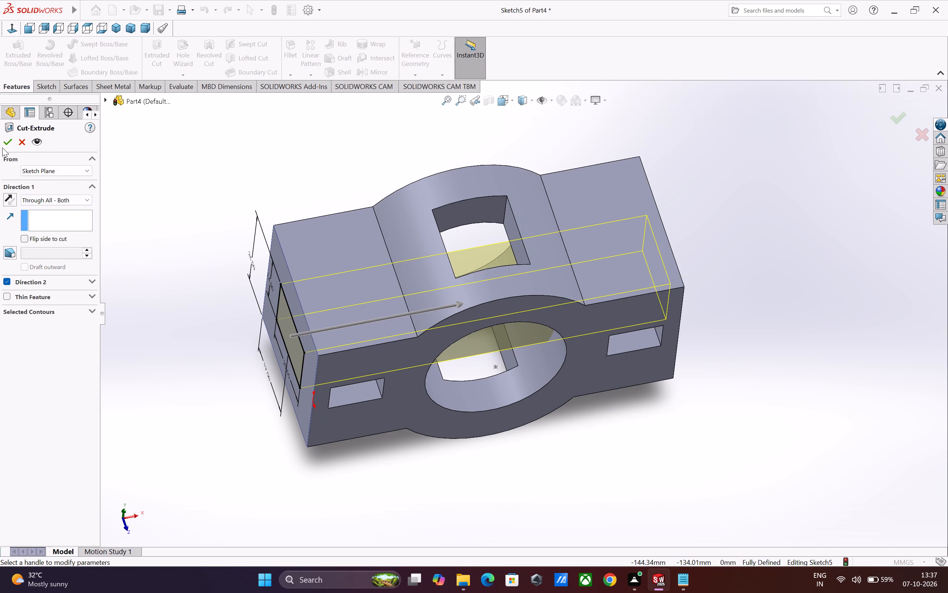
{"action": "left_click", "coordinate": [6, 141]}
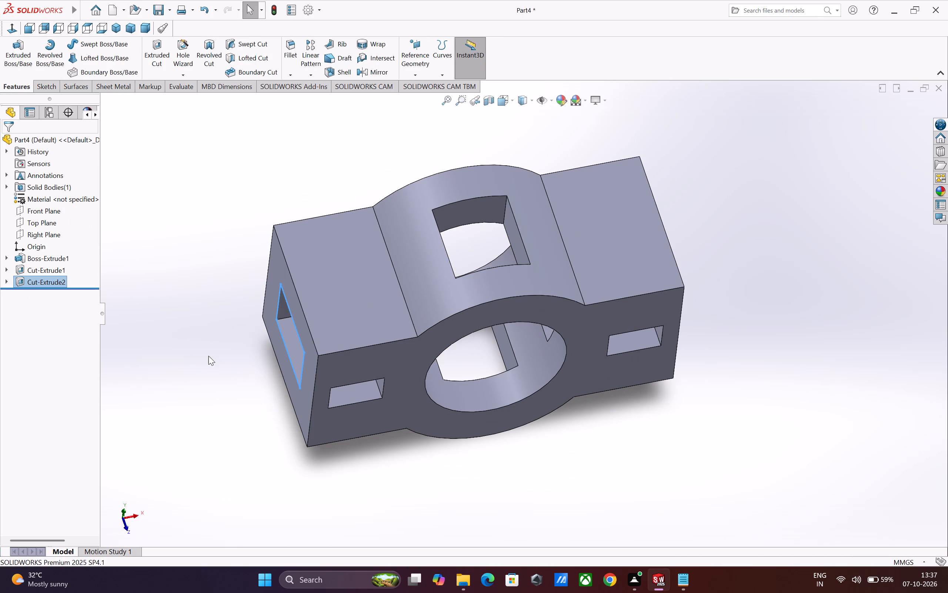
{"action": "left_click", "coordinate": [208, 358]}
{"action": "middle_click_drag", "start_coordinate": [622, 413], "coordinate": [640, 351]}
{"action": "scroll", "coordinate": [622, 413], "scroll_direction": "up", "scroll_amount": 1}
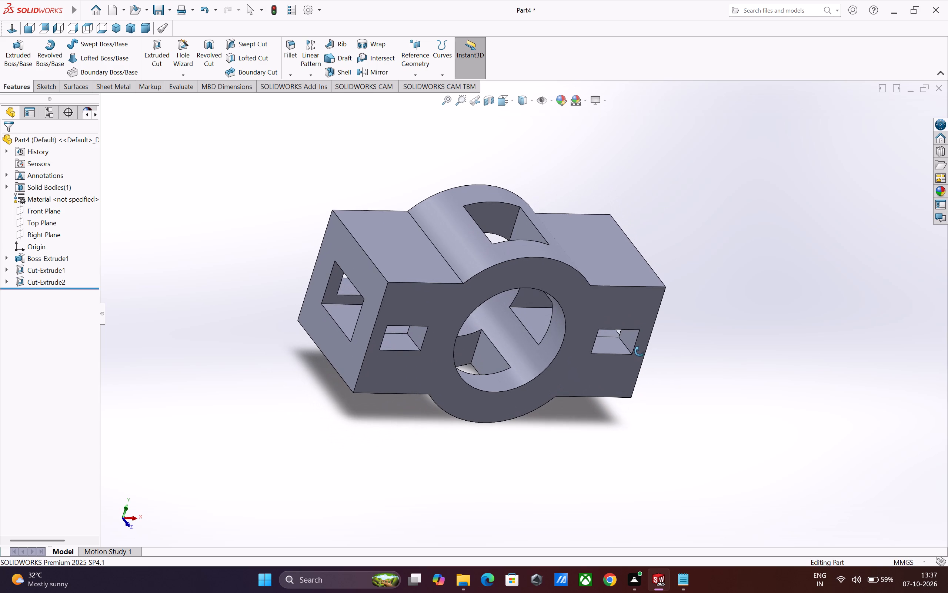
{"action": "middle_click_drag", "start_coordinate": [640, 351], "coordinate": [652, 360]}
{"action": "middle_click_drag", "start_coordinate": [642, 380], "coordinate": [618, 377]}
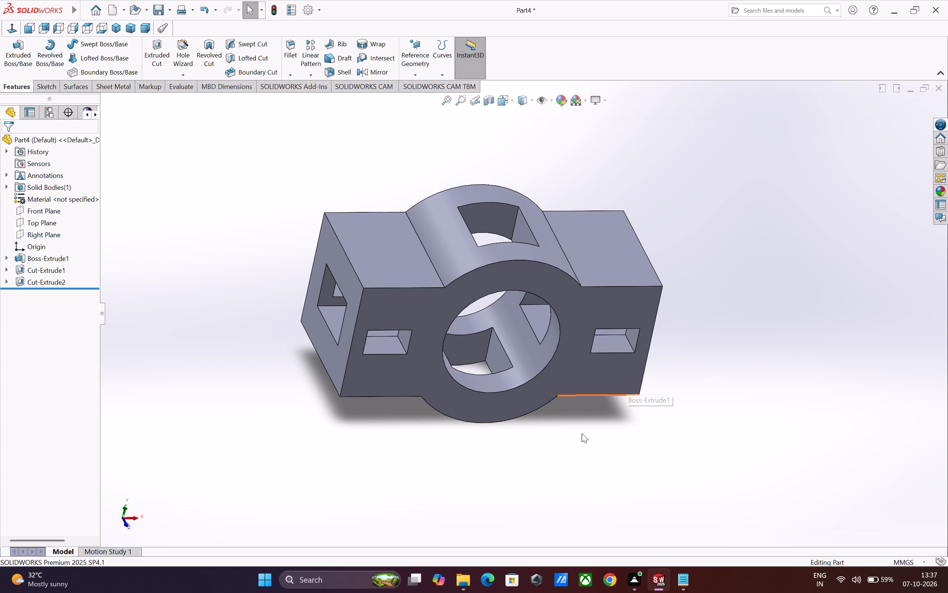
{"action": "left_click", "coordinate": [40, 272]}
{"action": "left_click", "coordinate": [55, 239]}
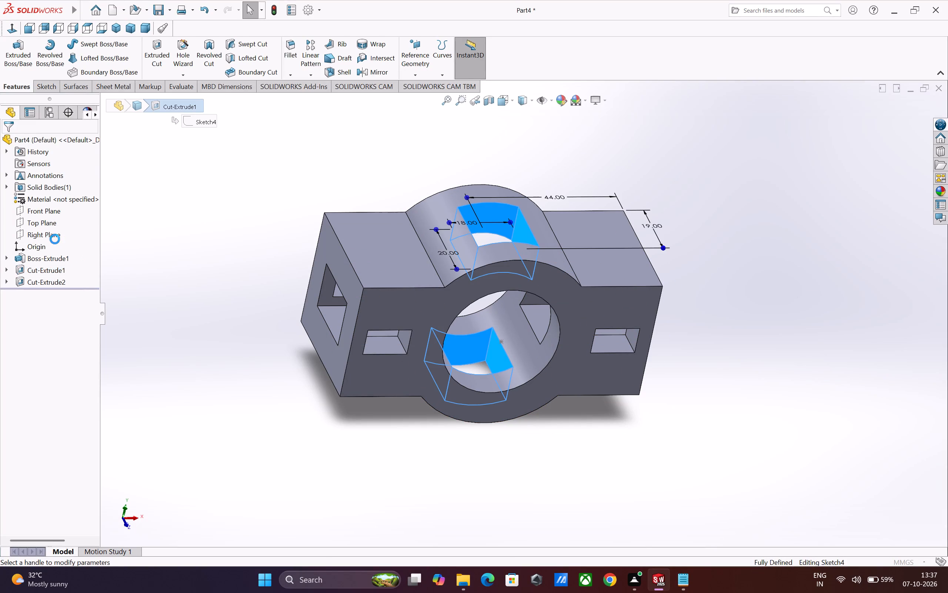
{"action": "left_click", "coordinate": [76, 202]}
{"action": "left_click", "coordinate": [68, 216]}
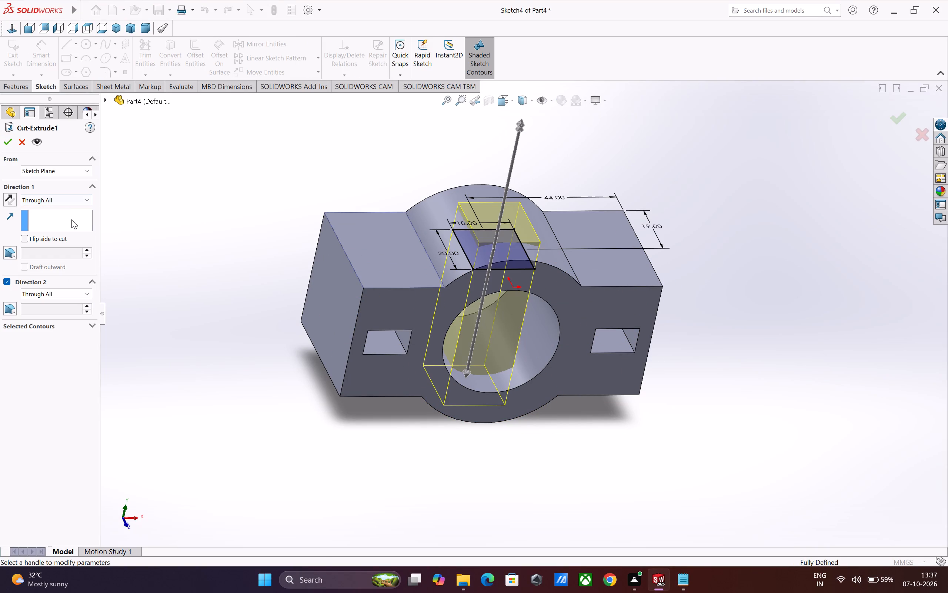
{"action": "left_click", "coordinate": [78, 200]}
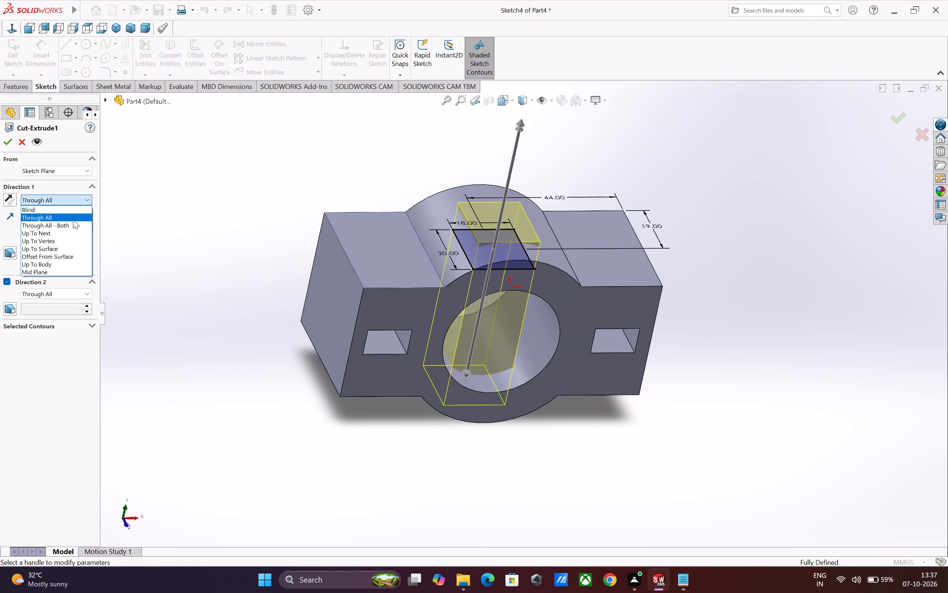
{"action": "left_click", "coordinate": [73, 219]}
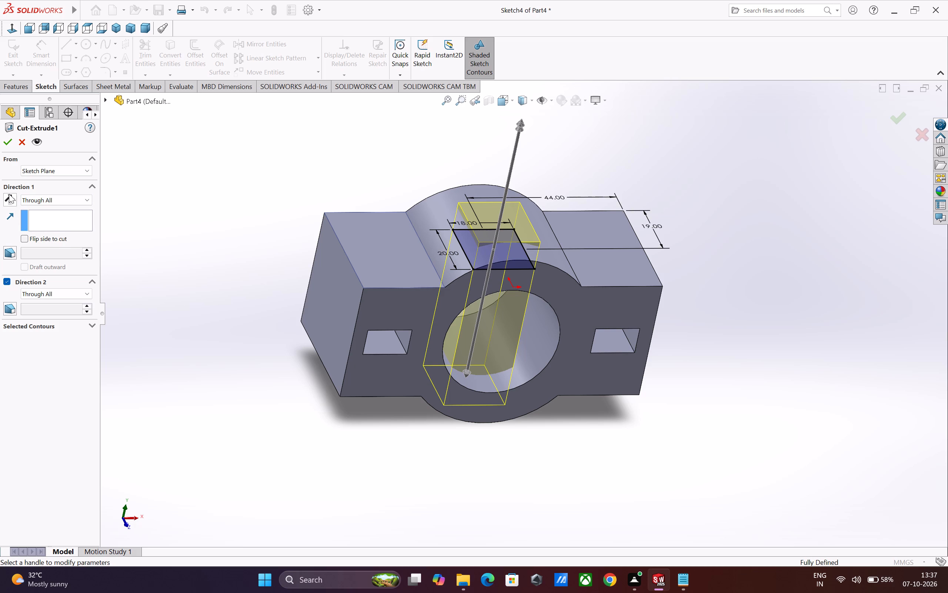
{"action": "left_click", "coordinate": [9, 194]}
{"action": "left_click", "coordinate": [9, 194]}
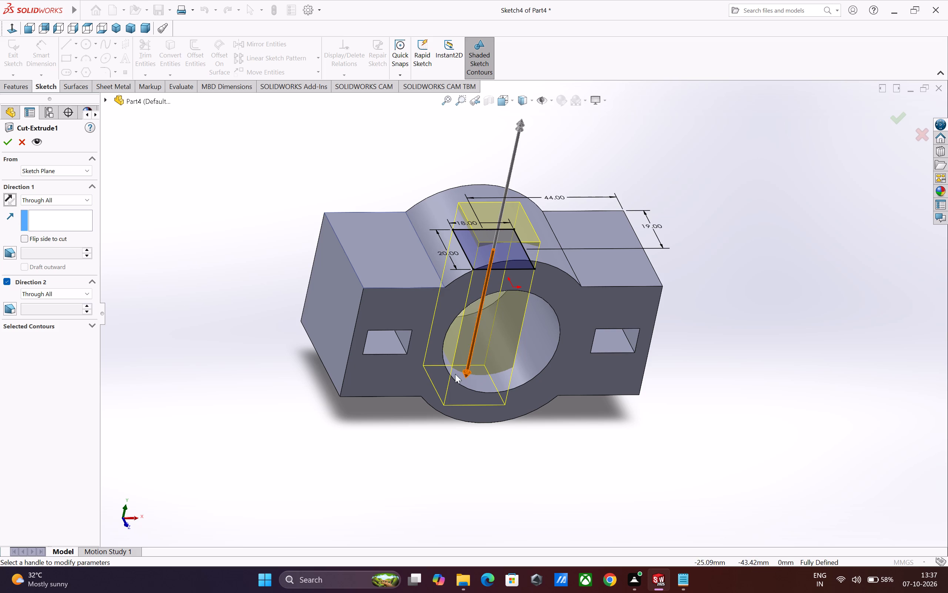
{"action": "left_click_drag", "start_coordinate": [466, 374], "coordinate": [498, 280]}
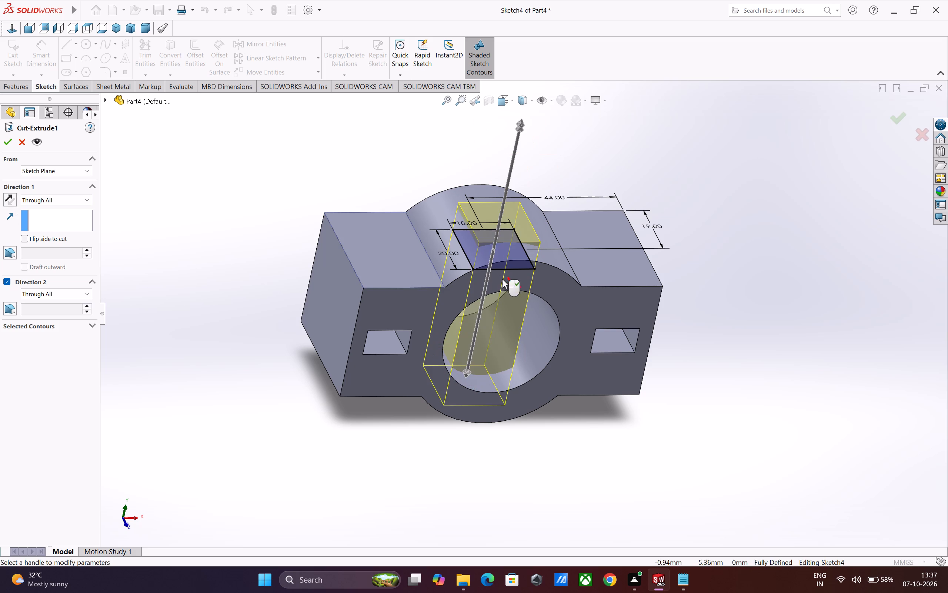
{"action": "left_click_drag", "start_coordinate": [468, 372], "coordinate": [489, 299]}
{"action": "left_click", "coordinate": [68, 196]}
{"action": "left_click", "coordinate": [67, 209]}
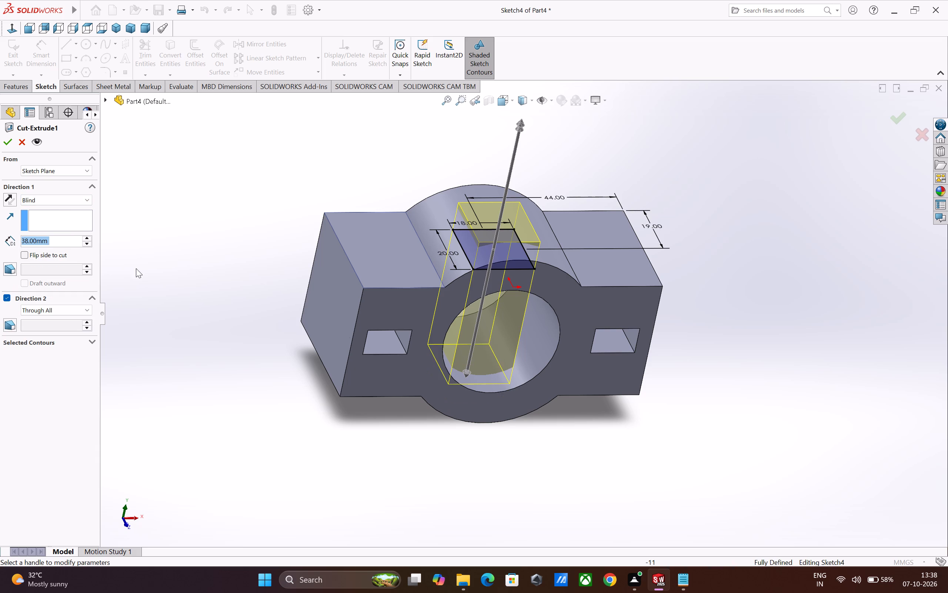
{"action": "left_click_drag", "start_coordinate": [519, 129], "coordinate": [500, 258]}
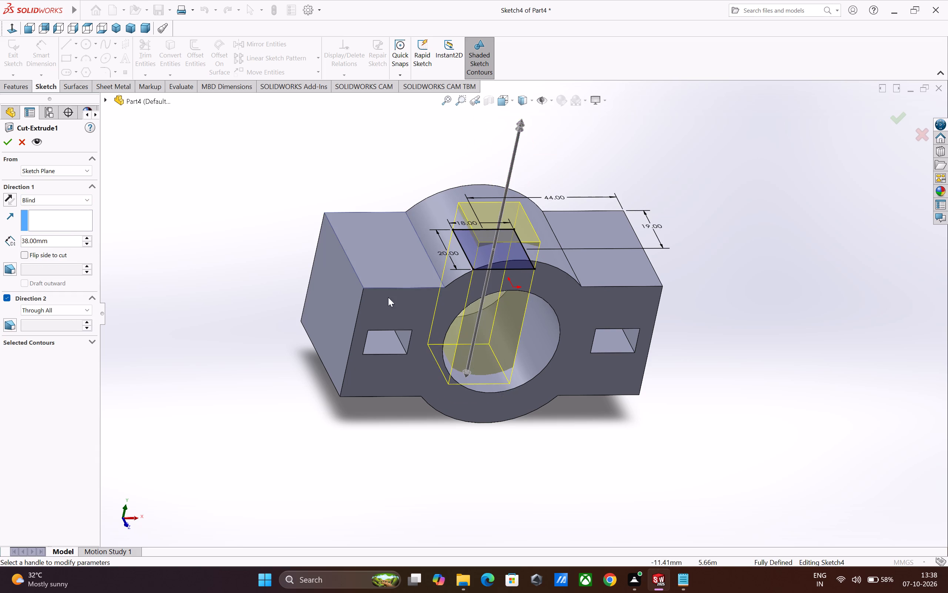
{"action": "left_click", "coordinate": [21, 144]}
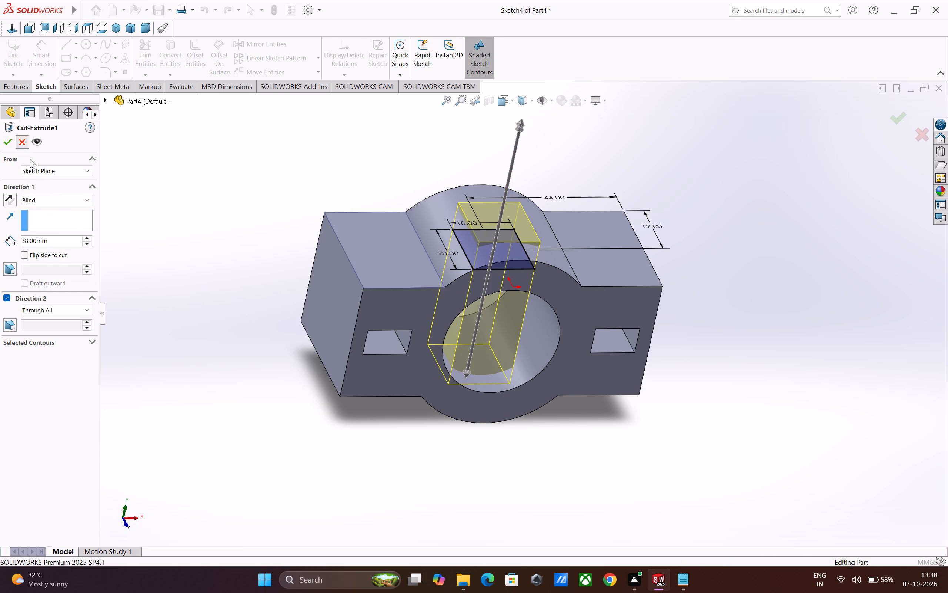
Delete the vertical 18 by 20 mm cut through the central bulge while keeping its sketch.
{"action": "left_click", "coordinate": [39, 268]}
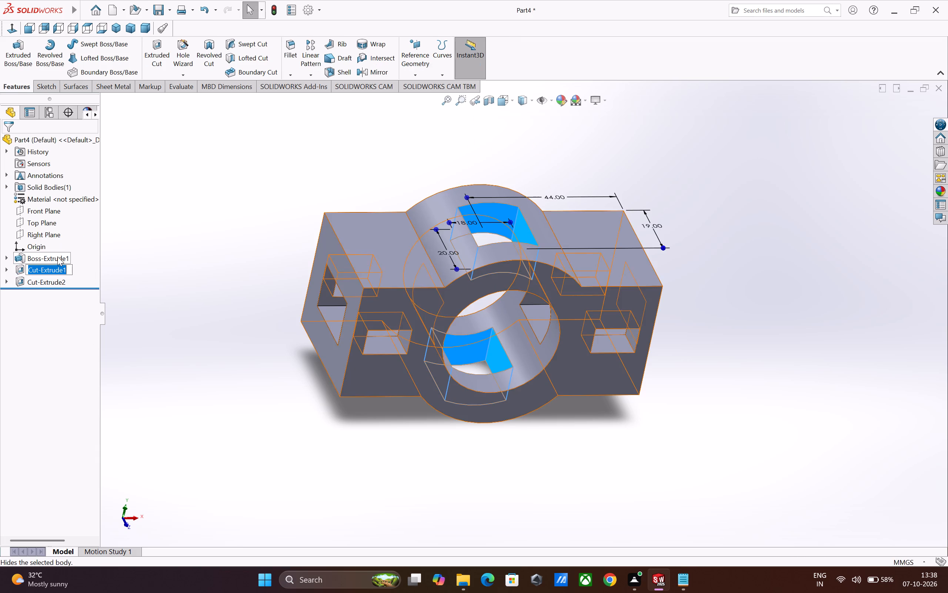
{"action": "left_click", "coordinate": [178, 297]}
{"action": "key", "text": "Escape"}
{"action": "right_click", "coordinate": [63, 269]}
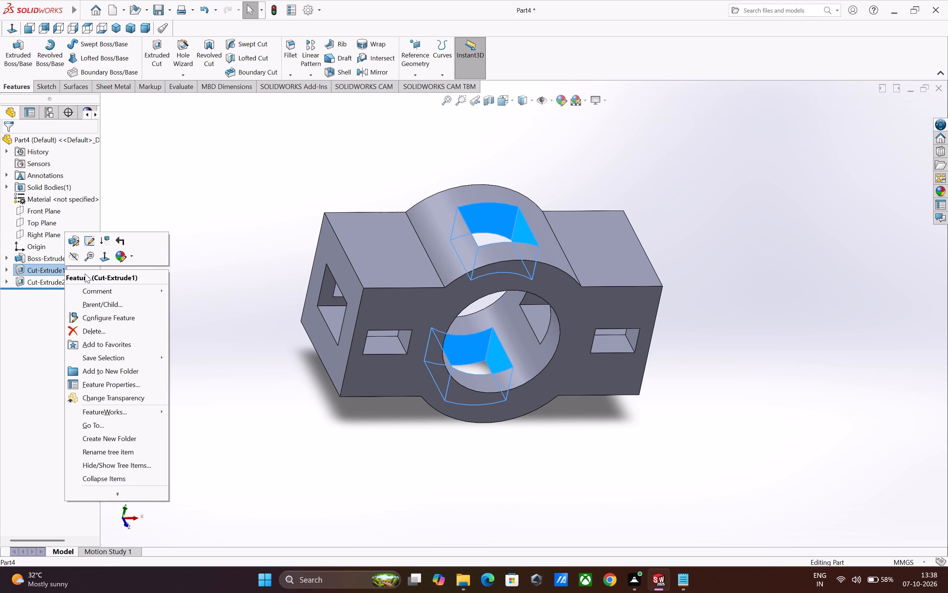
{"action": "left_click", "coordinate": [102, 329]}
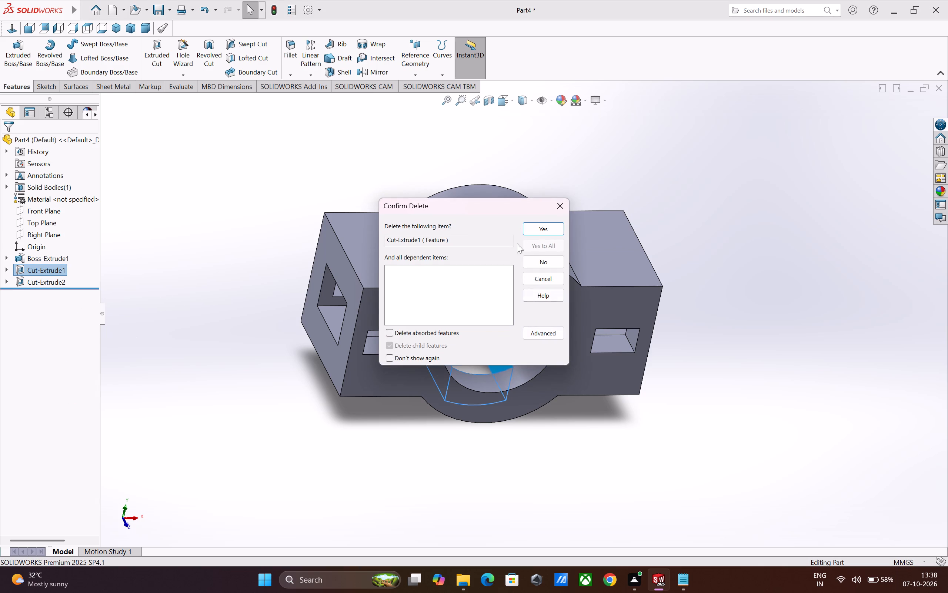
{"action": "left_click", "coordinate": [538, 226]}
{"action": "left_click", "coordinate": [206, 428]}
Recut the existing 18 by 20 mm sketch vertically with an Extruded Cut set to Through All in both directions, with Direction 1 reversed.
{"action": "left_click", "coordinate": [49, 270]}
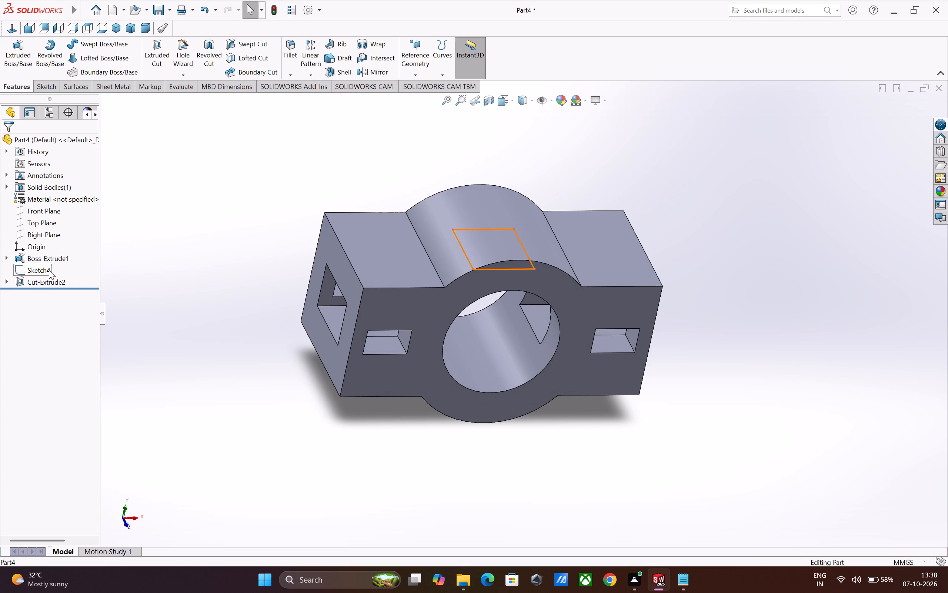
{"action": "left_click", "coordinate": [59, 241]}
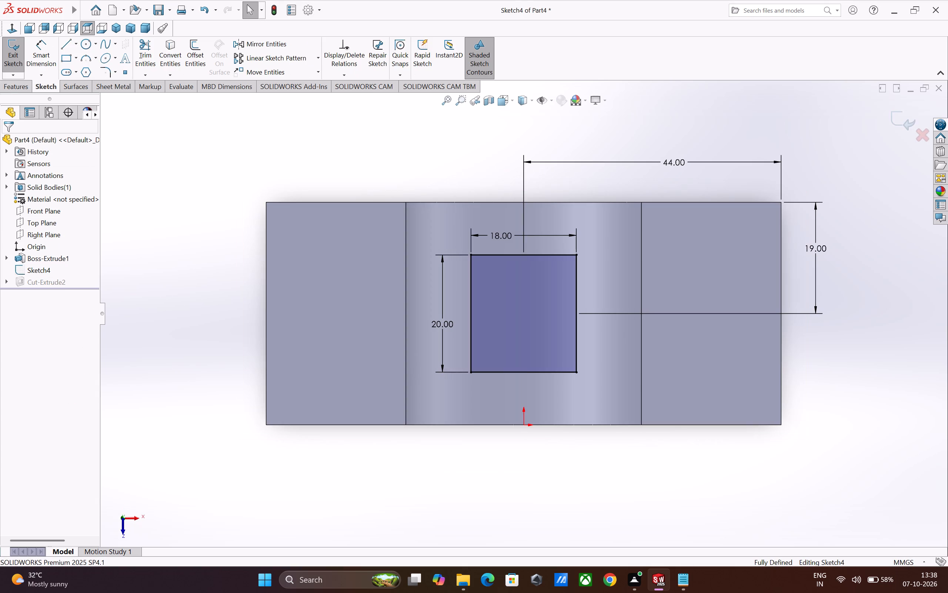
{"action": "left_click", "coordinate": [10, 92]}
{"action": "left_click", "coordinate": [21, 58]}
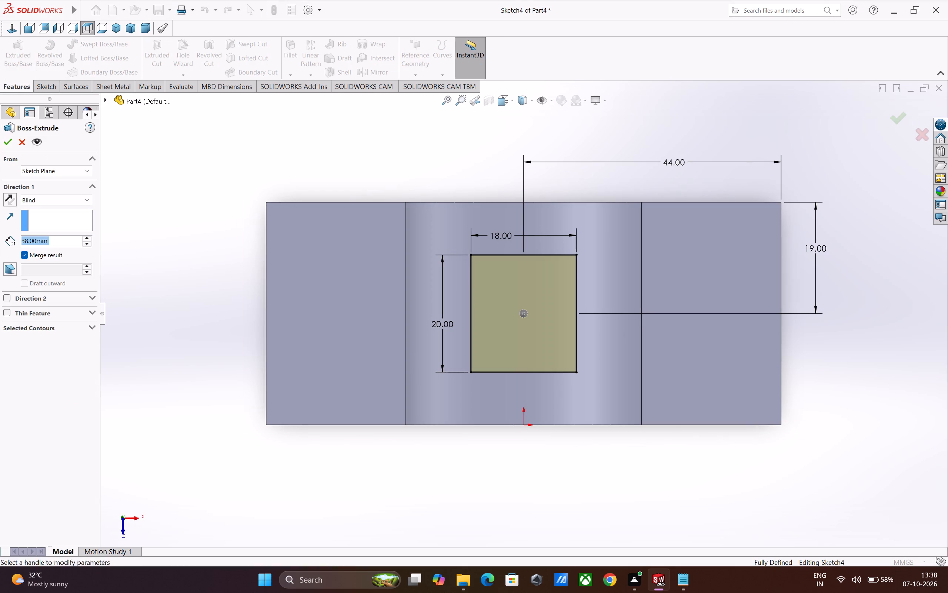
{"action": "left_click", "coordinate": [24, 146]}
{"action": "left_click", "coordinate": [159, 51]}
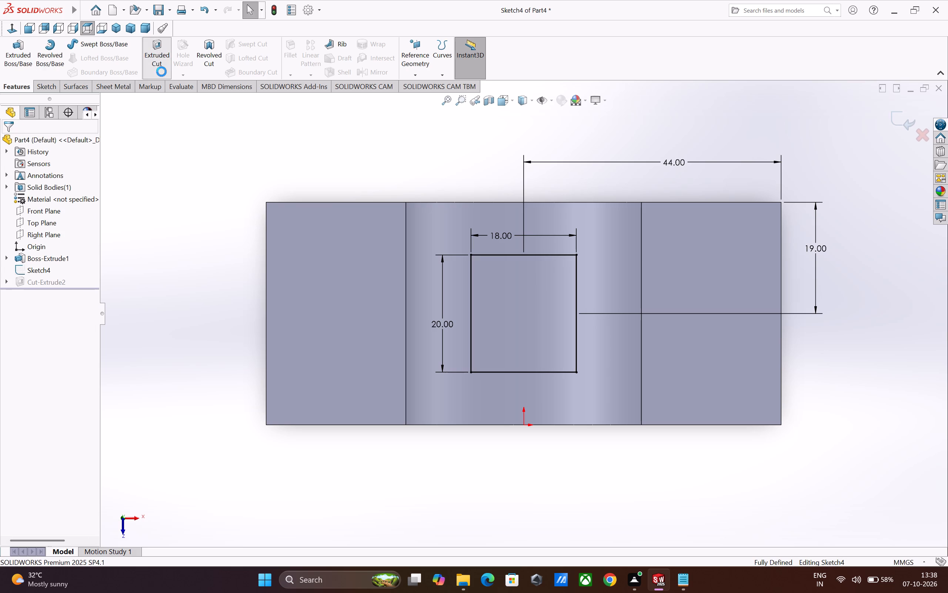
{"action": "left_click", "coordinate": [79, 198]}
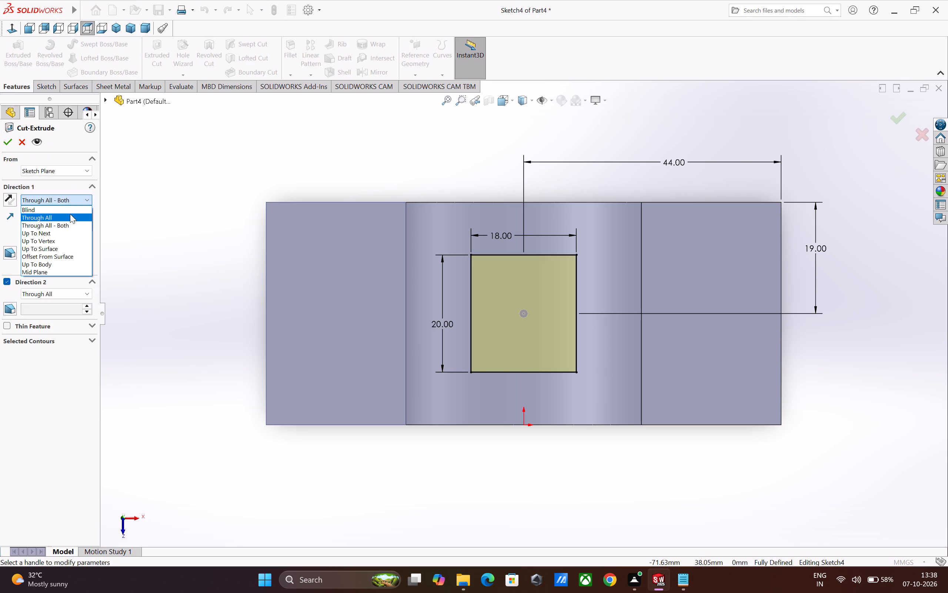
{"action": "left_click", "coordinate": [68, 215]}
{"action": "middle_click_drag", "start_coordinate": [166, 404], "coordinate": [181, 341]}
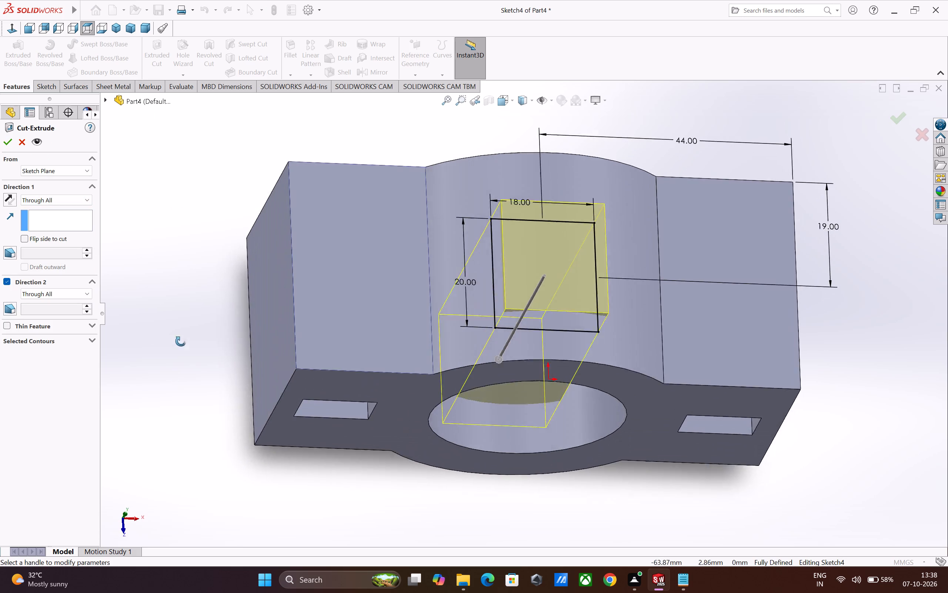
{"action": "middle_click_drag", "start_coordinate": [181, 341], "coordinate": [173, 272]}
{"action": "left_click", "coordinate": [7, 202]}
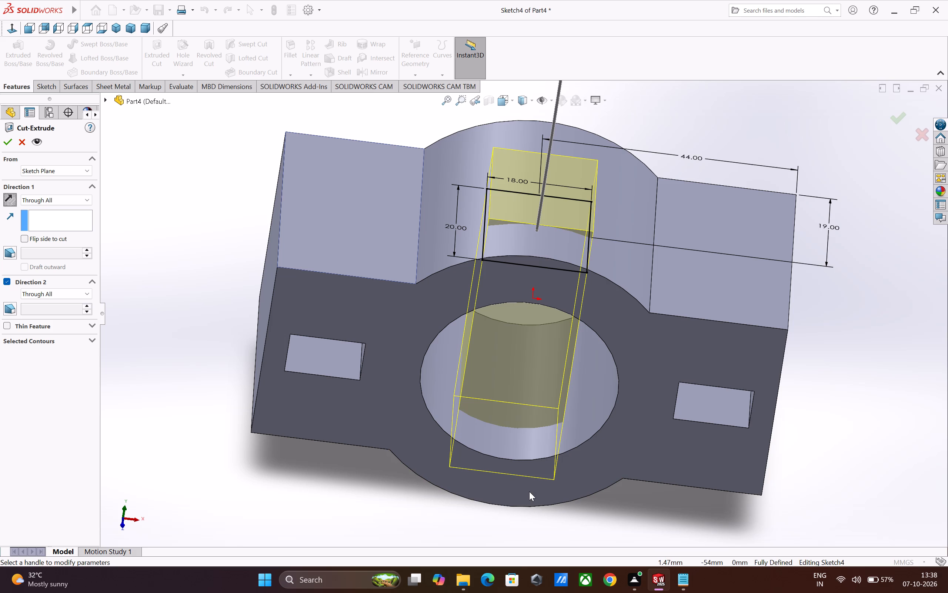
{"action": "left_click", "coordinate": [5, 141]}
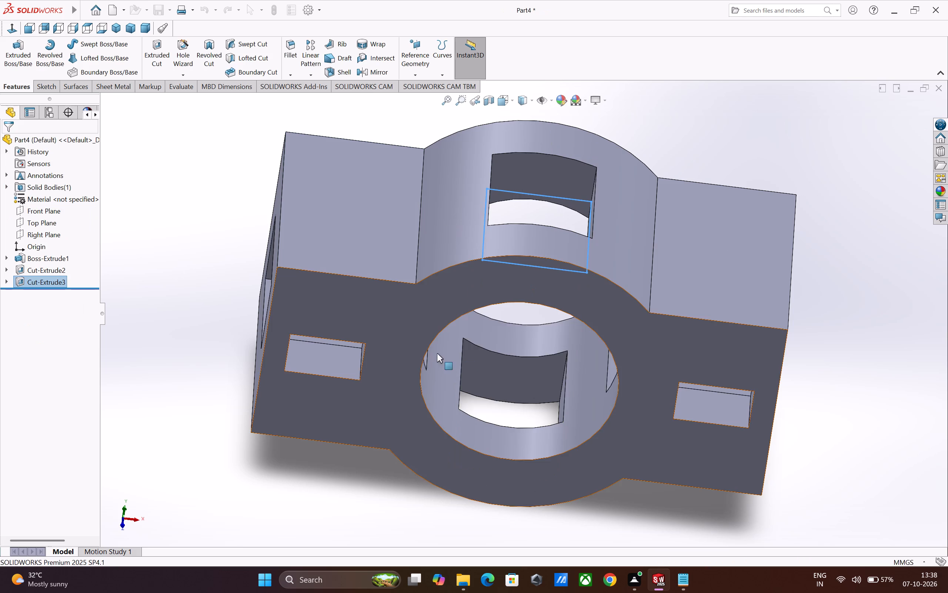
Examine the part from all sides, including the front-face dimensions and the vertical and lengthwise cuts opening into the bore.
{"action": "middle_click_drag", "start_coordinate": [872, 413], "coordinate": [897, 387]}
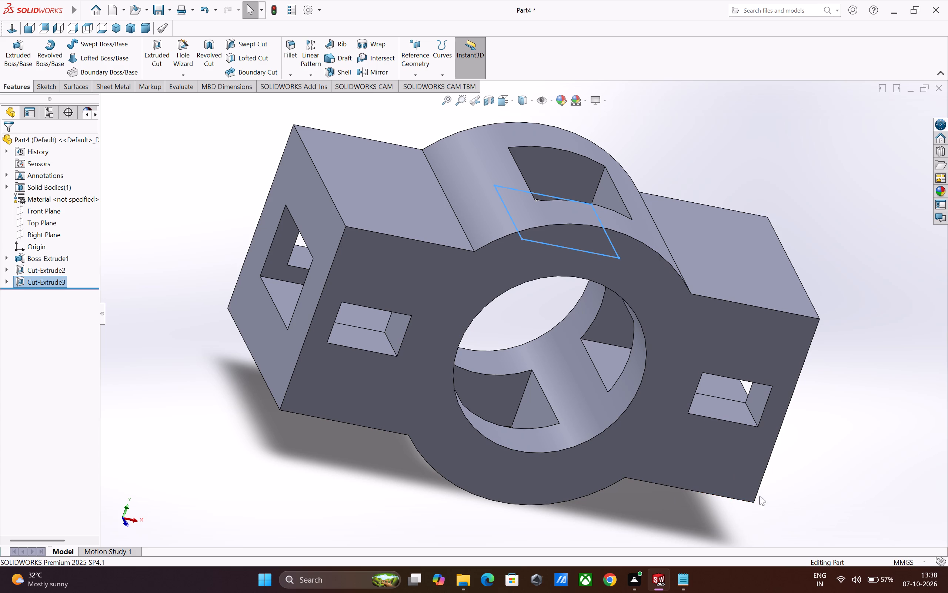
{"action": "left_click", "coordinate": [713, 511]}
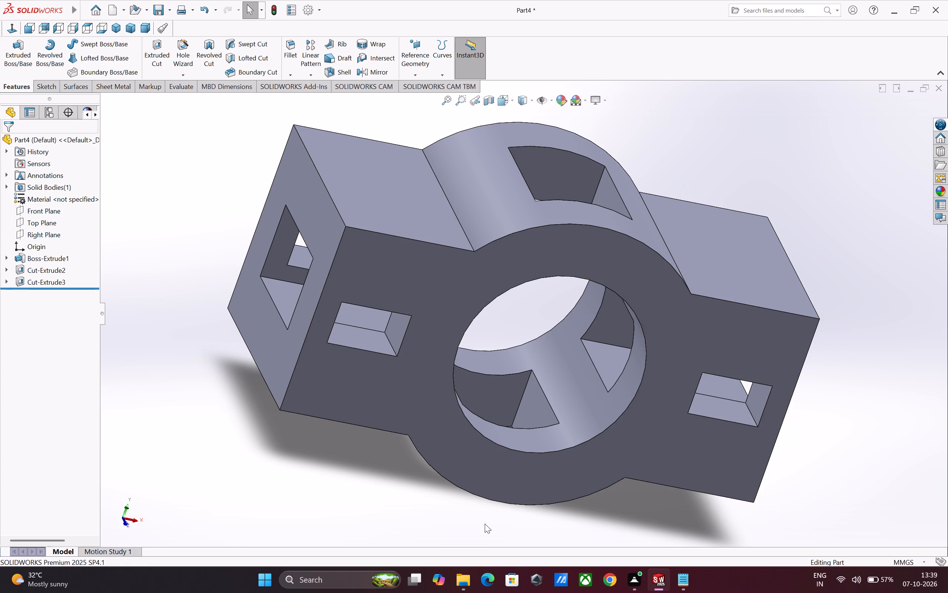
{"action": "middle_click_drag", "start_coordinate": [702, 485], "coordinate": [757, 516]}
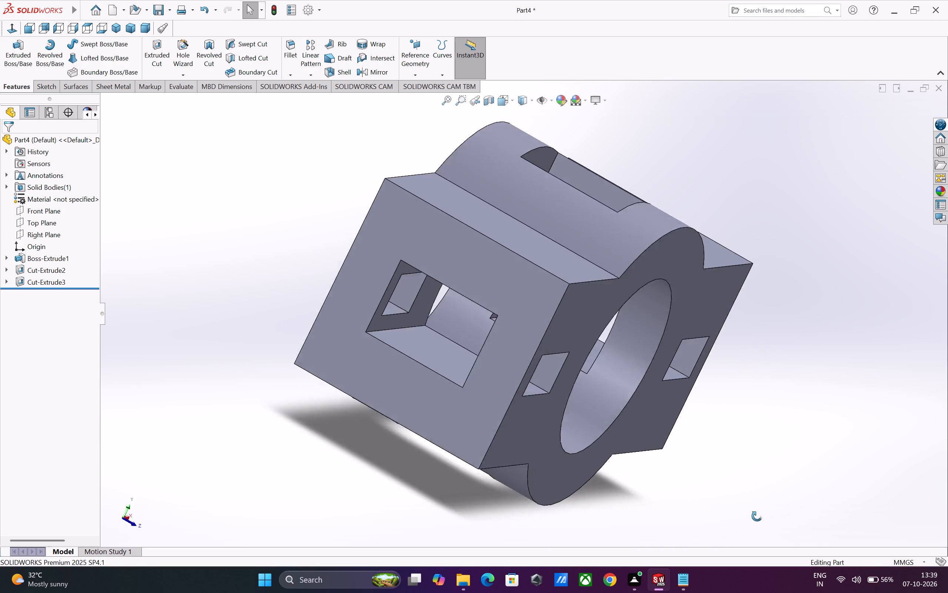
{"action": "middle_click_drag", "start_coordinate": [757, 516], "coordinate": [719, 482]}
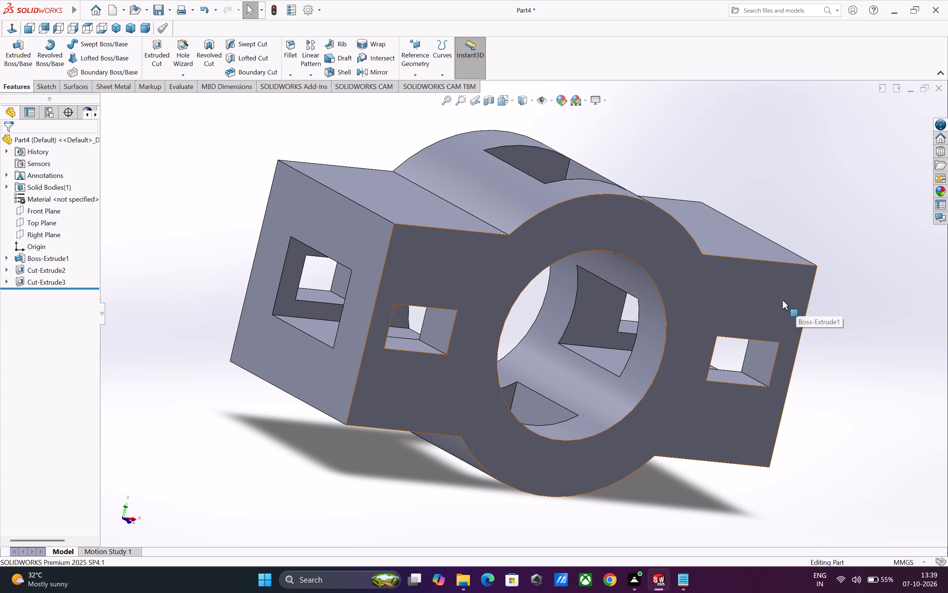
{"action": "left_click", "coordinate": [768, 301]}
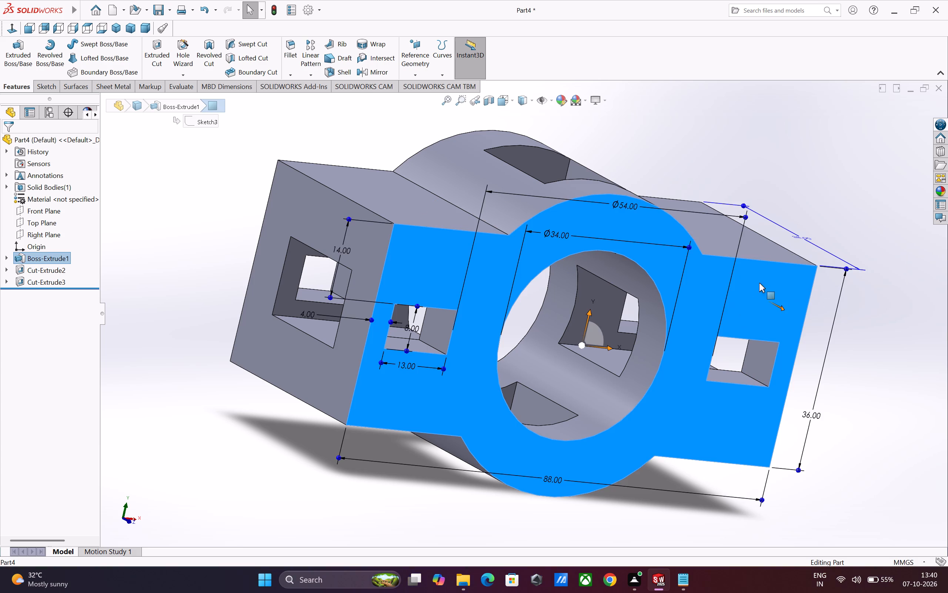
{"action": "left_click", "coordinate": [294, 144]}
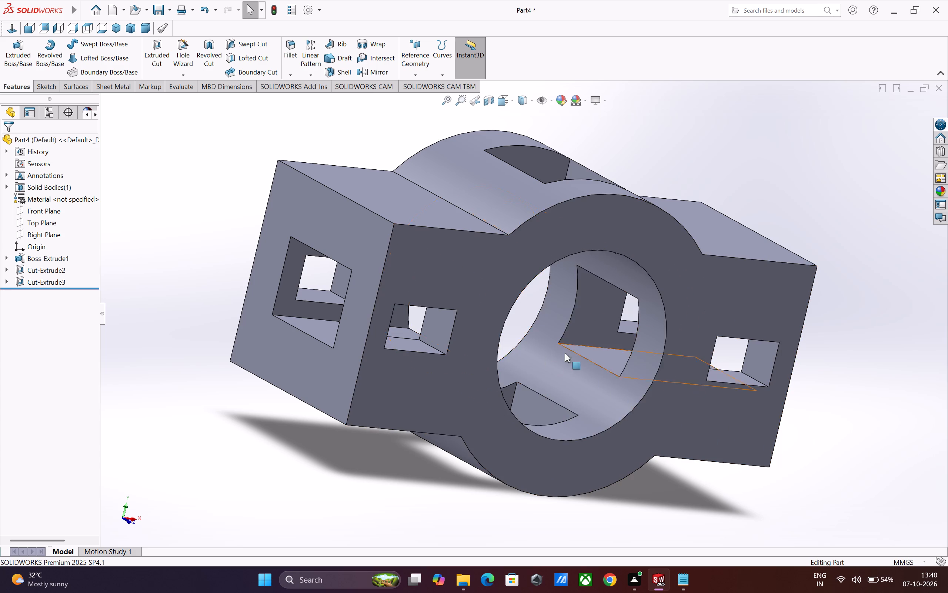
{"action": "middle_click_drag", "start_coordinate": [855, 393], "coordinate": [859, 393]}
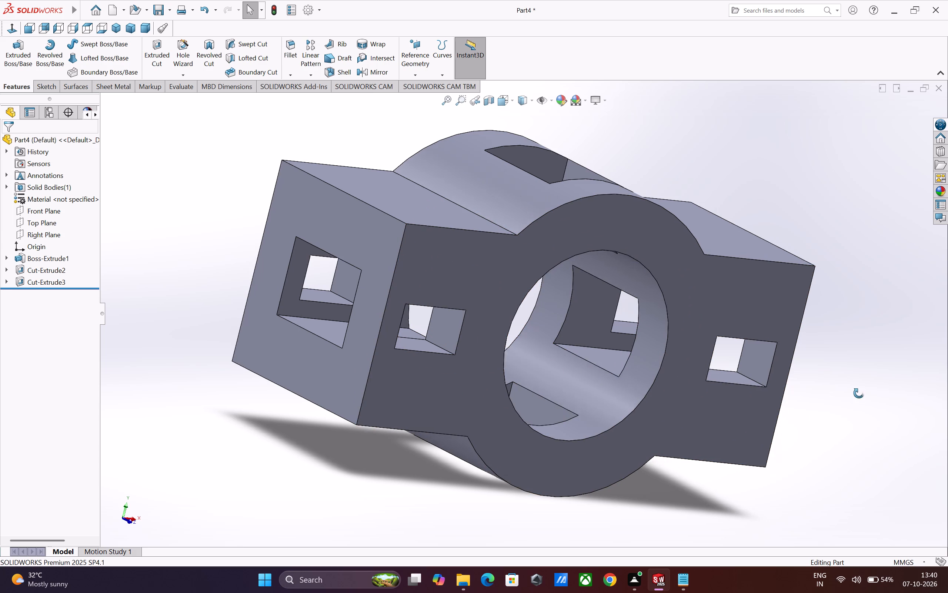
{"action": "middle_click_drag", "start_coordinate": [859, 393], "coordinate": [298, 355]}
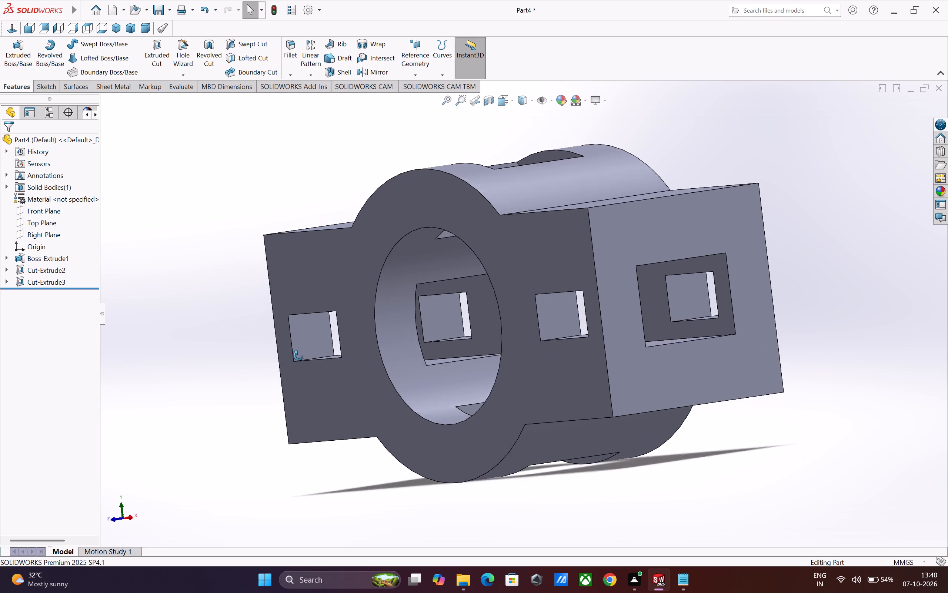
{"action": "middle_click_drag", "start_coordinate": [298, 355], "coordinate": [703, 388]}
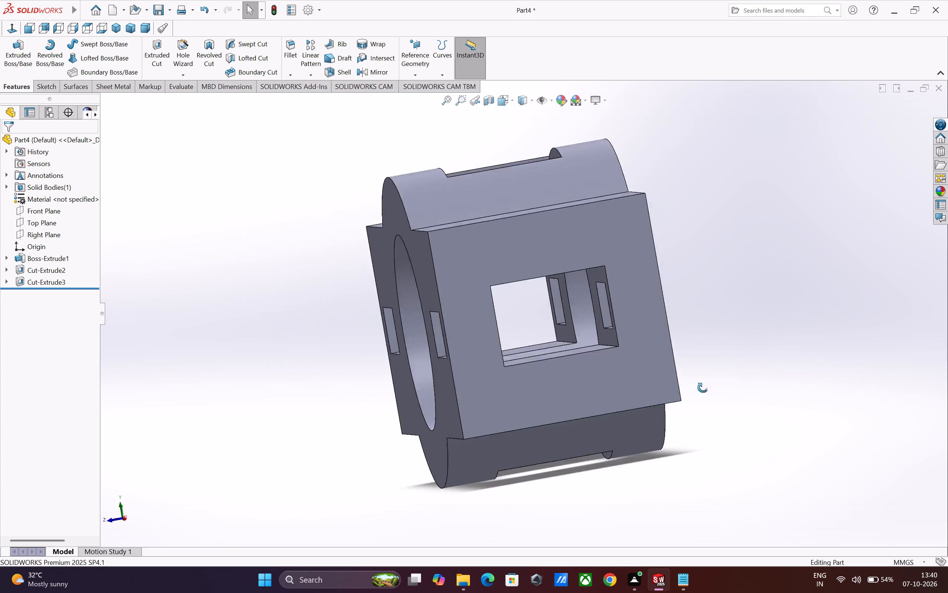
{"action": "middle_click_drag", "start_coordinate": [703, 388], "coordinate": [380, 382]}
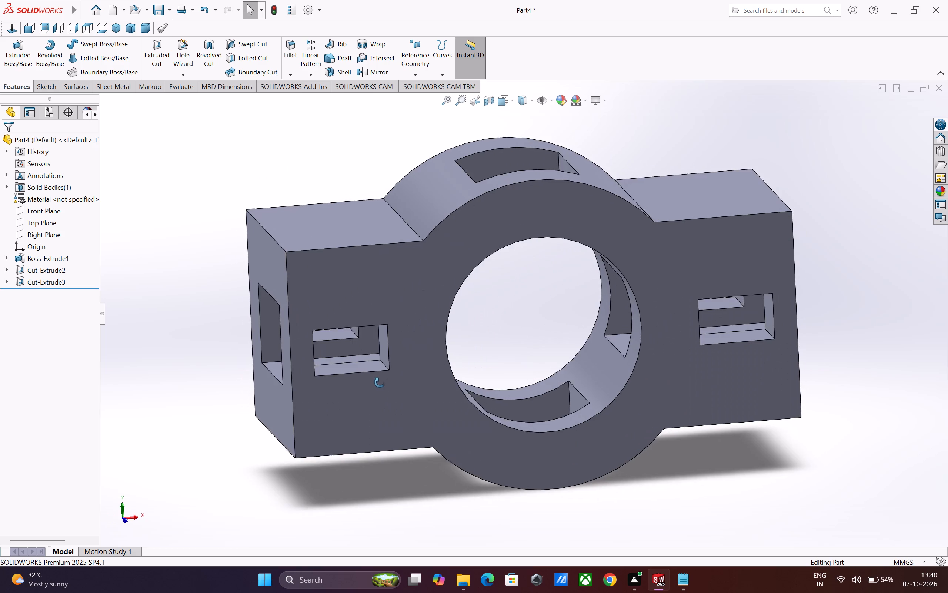
{"action": "middle_click_drag", "start_coordinate": [380, 382], "coordinate": [405, 375]}
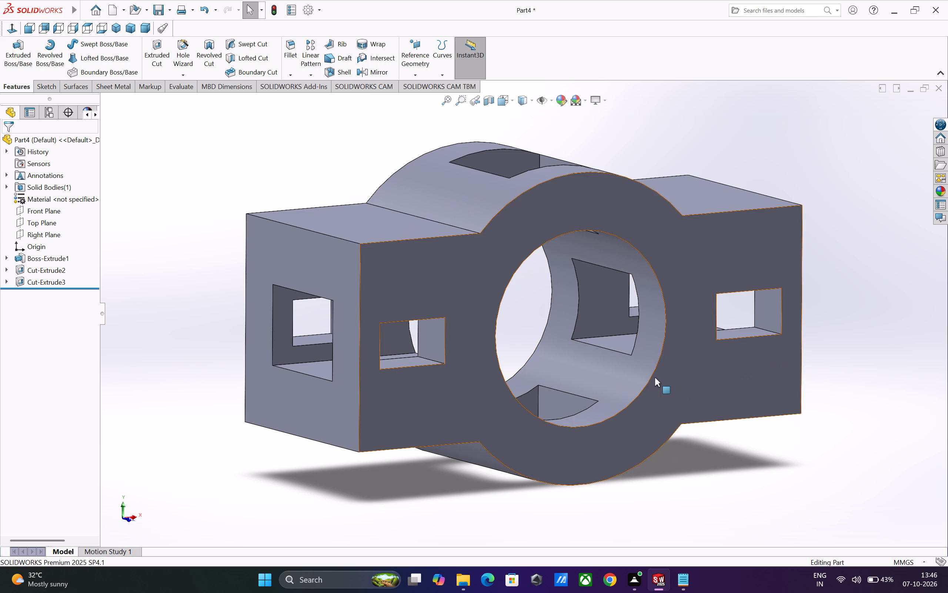
{"action": "middle_click_drag", "start_coordinate": [565, 355], "coordinate": [855, 382]}
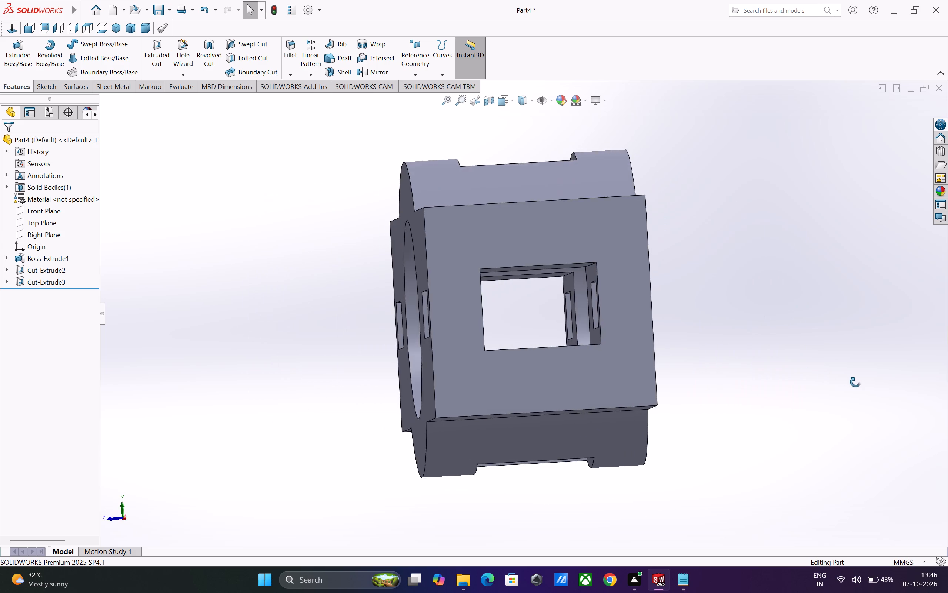
{"action": "middle_click_drag", "start_coordinate": [855, 382], "coordinate": [259, 423]}
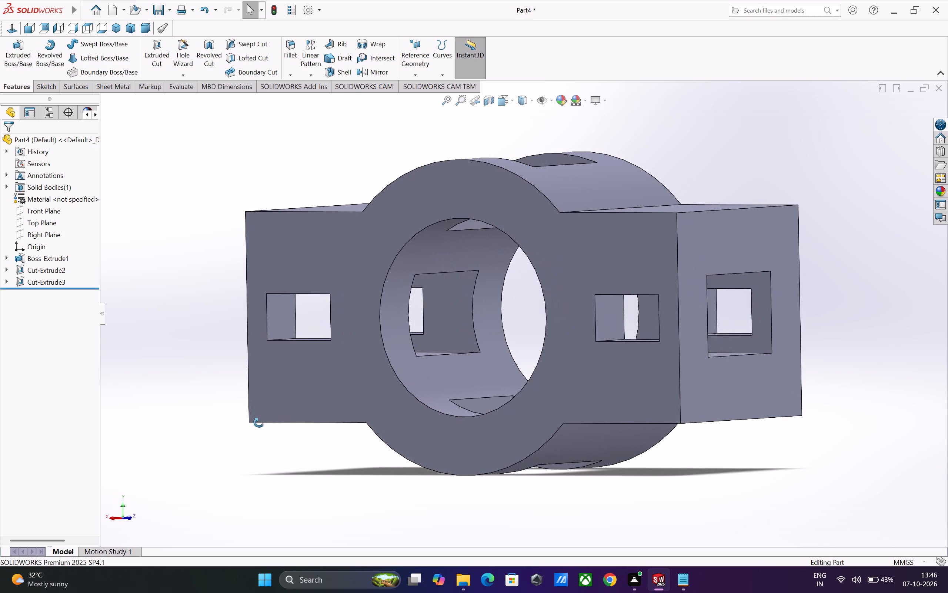
{"action": "middle_click_drag", "start_coordinate": [259, 423], "coordinate": [639, 397]}
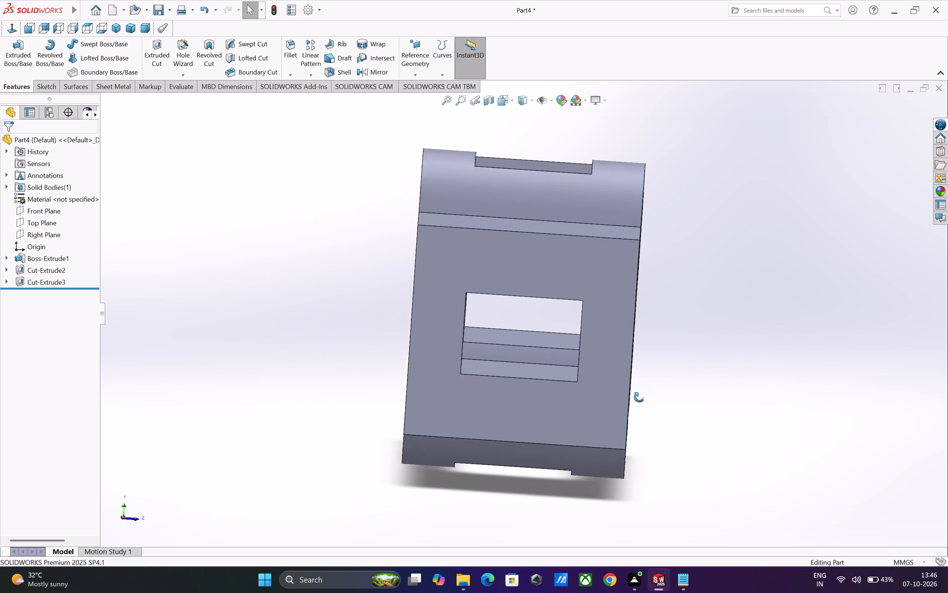
{"action": "middle_click_drag", "start_coordinate": [639, 397], "coordinate": [723, 387]}
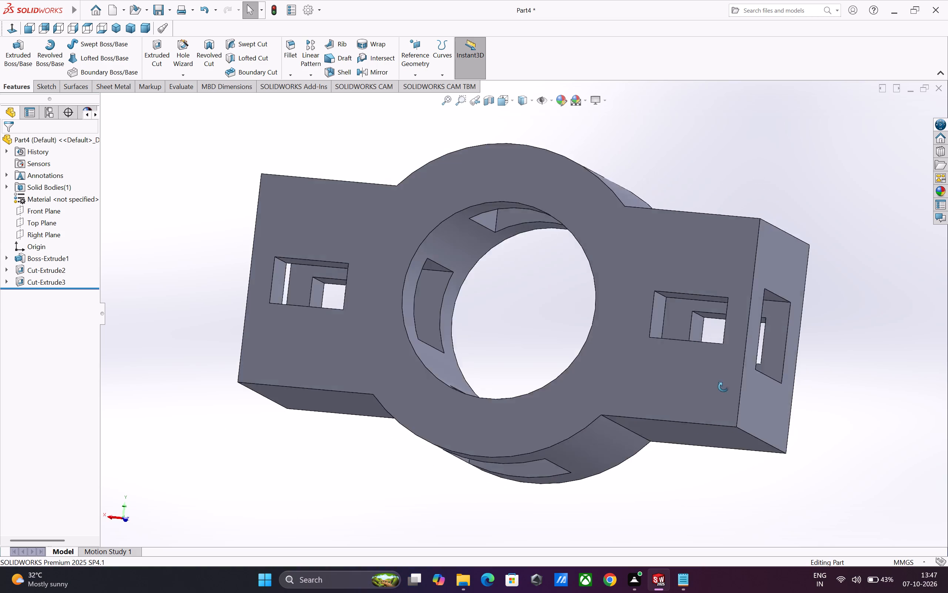
{"action": "middle_click_drag", "start_coordinate": [723, 387], "coordinate": [127, 450]}
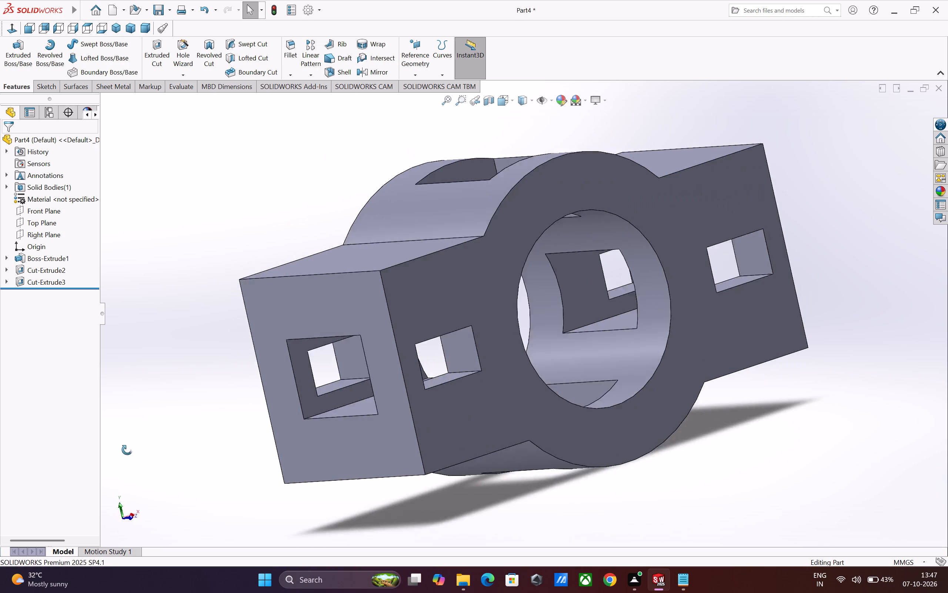
{"action": "middle_click_drag", "start_coordinate": [127, 450], "coordinate": [795, 435]}
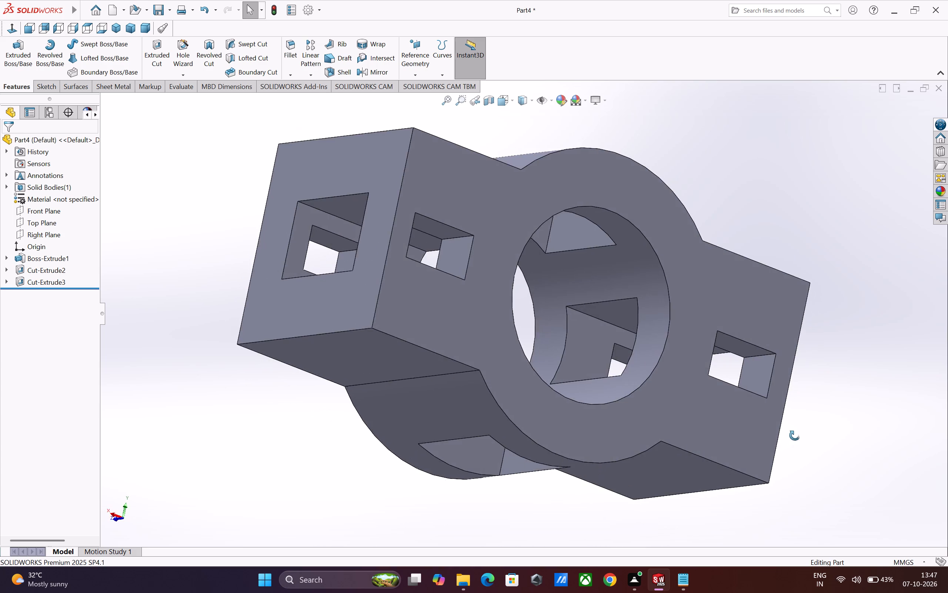
{"action": "middle_click_drag", "start_coordinate": [795, 435], "coordinate": [97, 444]}
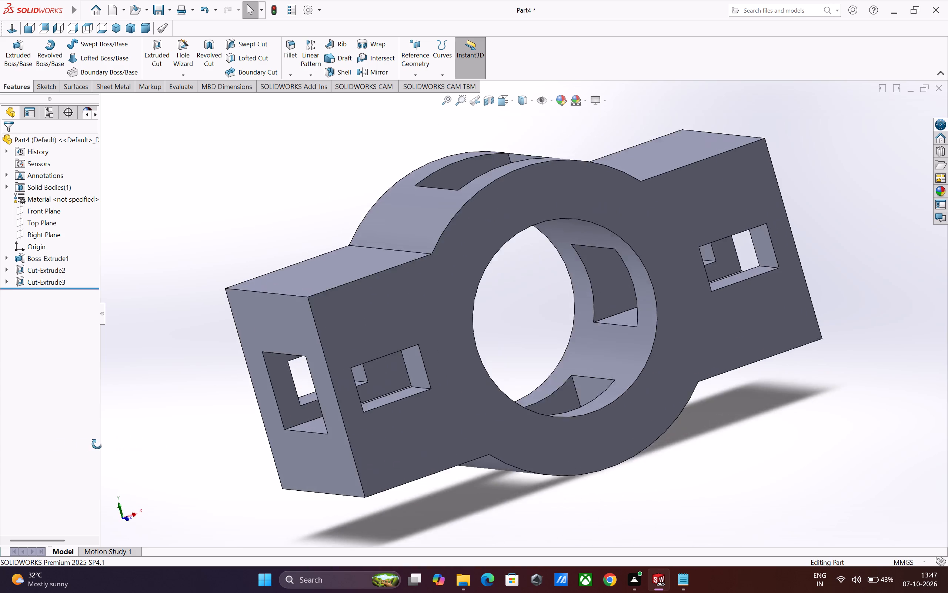
{"action": "middle_click_drag", "start_coordinate": [97, 444], "coordinate": [772, 443]}
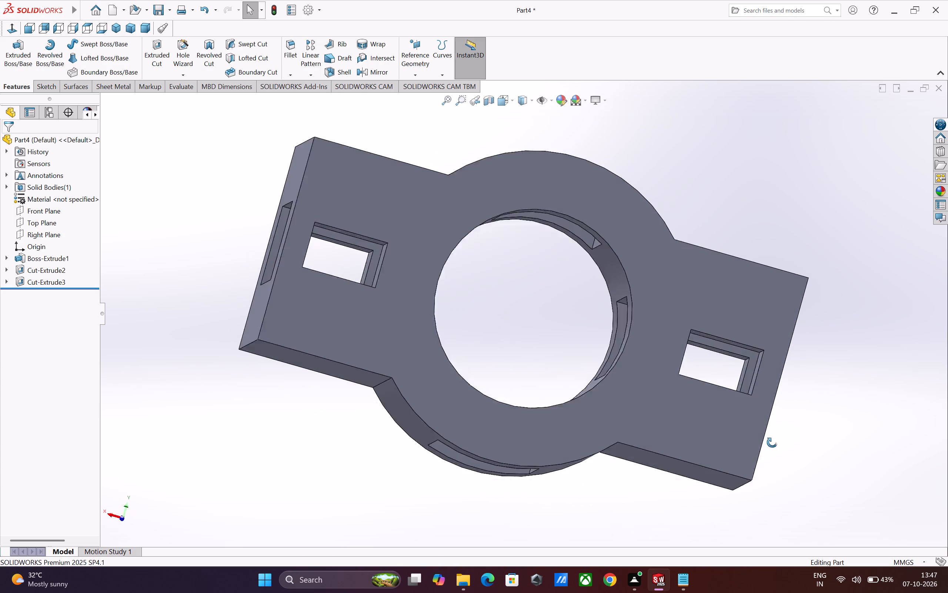
{"action": "middle_click_drag", "start_coordinate": [772, 443], "coordinate": [399, 444]}
{"action": "middle_click_drag", "start_coordinate": [384, 444], "coordinate": [365, 444]}
{"action": "middle_click_drag", "start_coordinate": [350, 444], "coordinate": [105, 444]}
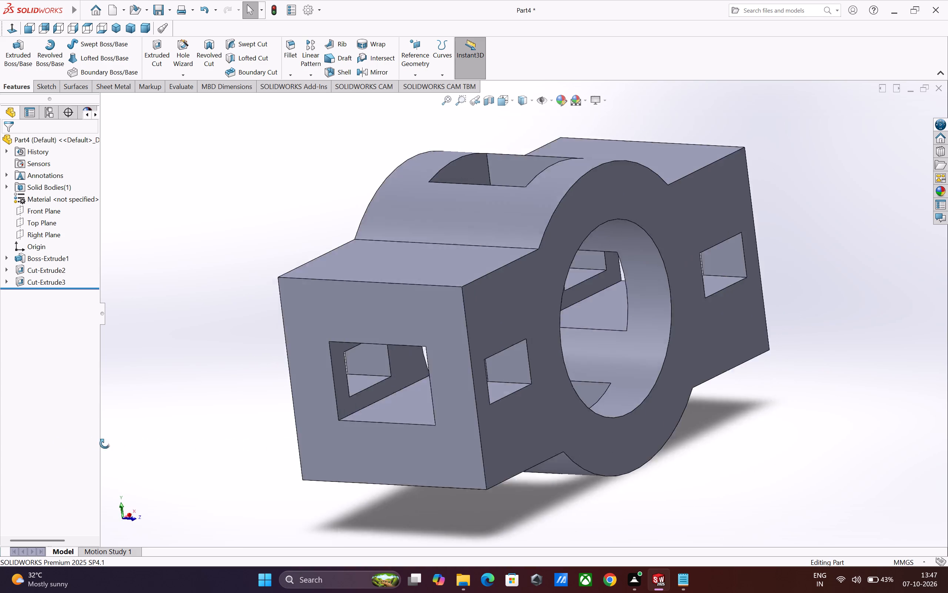
{"action": "middle_click_drag", "start_coordinate": [105, 444], "coordinate": [52, 444]}
{"action": "middle_click_drag", "start_coordinate": [45, 445], "coordinate": [403, 433]}
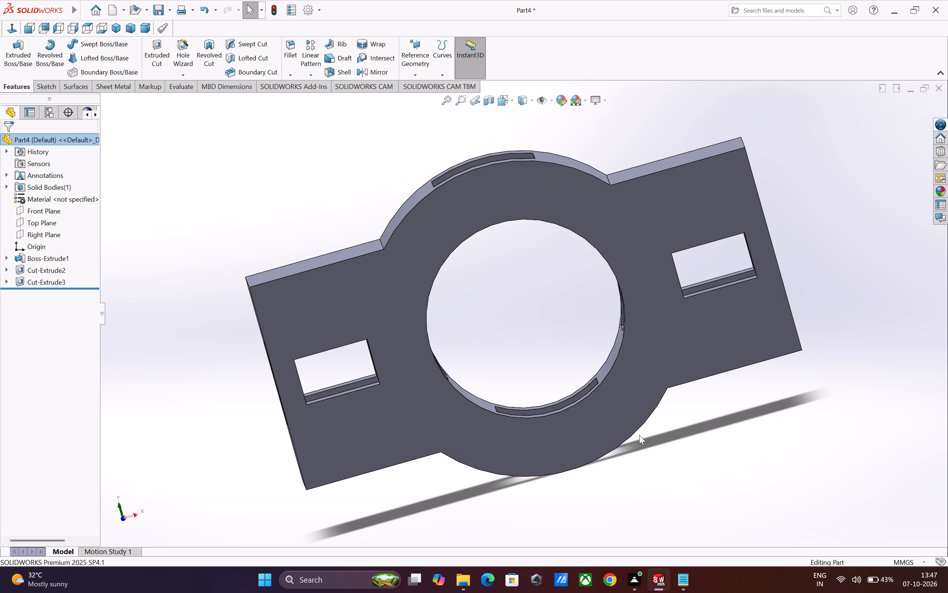
{"action": "middle_click_drag", "start_coordinate": [594, 436], "coordinate": [363, 434]}
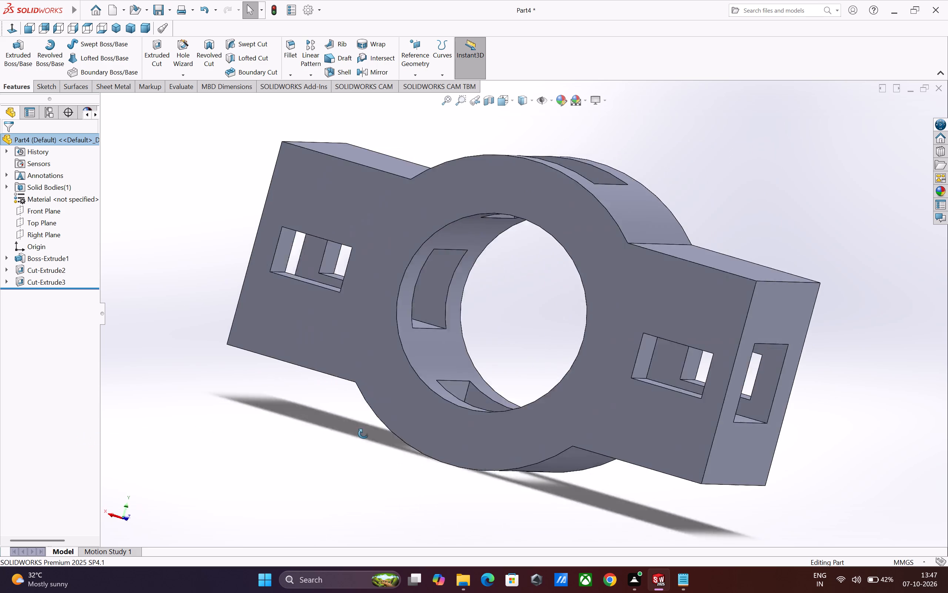
{"action": "middle_click_drag", "start_coordinate": [363, 434], "coordinate": [323, 441]}
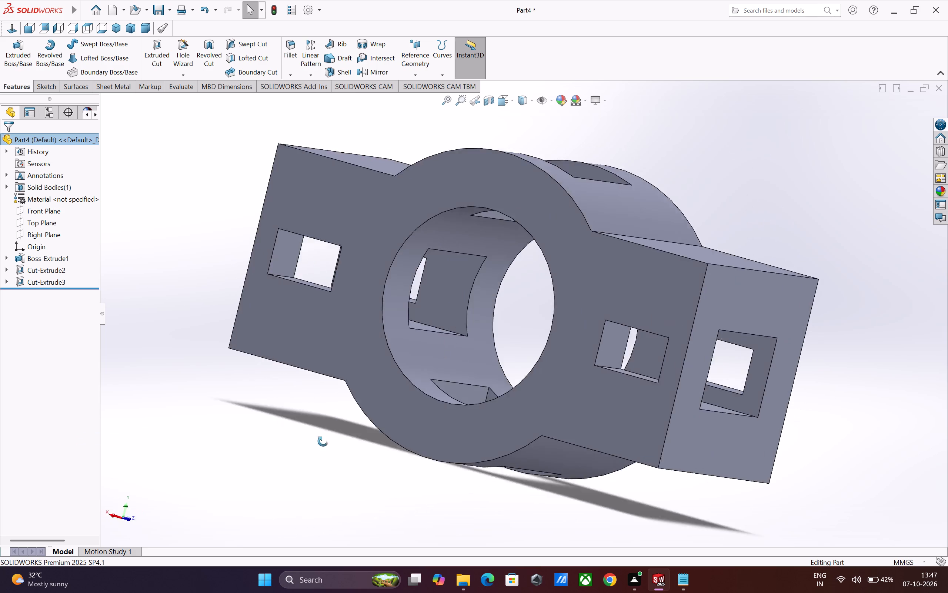
{"action": "middle_click_drag", "start_coordinate": [323, 441], "coordinate": [677, 446]}
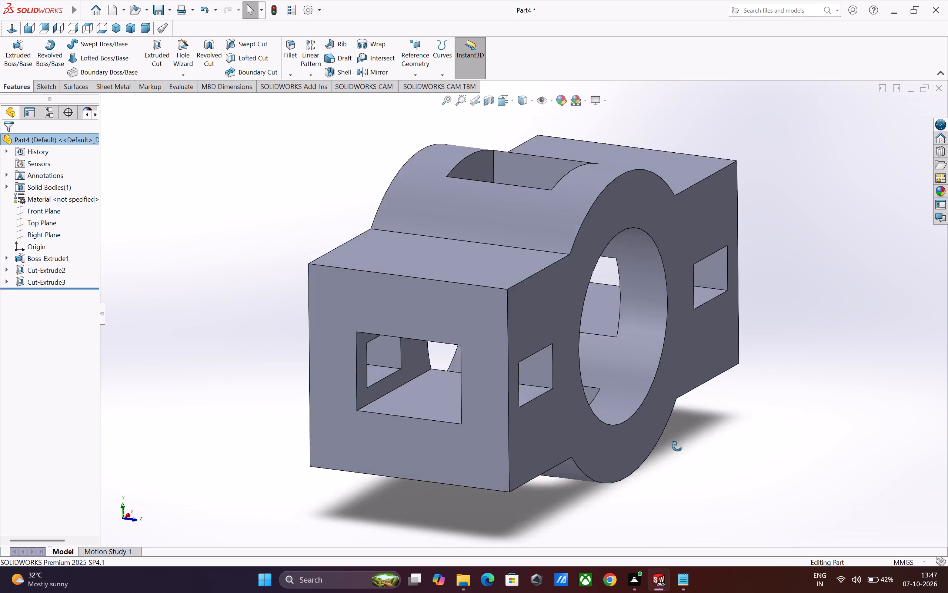
Examine the finished part from all sides, including the underside, end faces, bore and rectangular cutouts.
{"action": "middle_click_drag", "start_coordinate": [677, 446], "coordinate": [451, 441]}
{"action": "middle_click_drag", "start_coordinate": [451, 444], "coordinate": [536, 429]}
{"action": "middle_click_drag", "start_coordinate": [455, 445], "coordinate": [562, 431]}
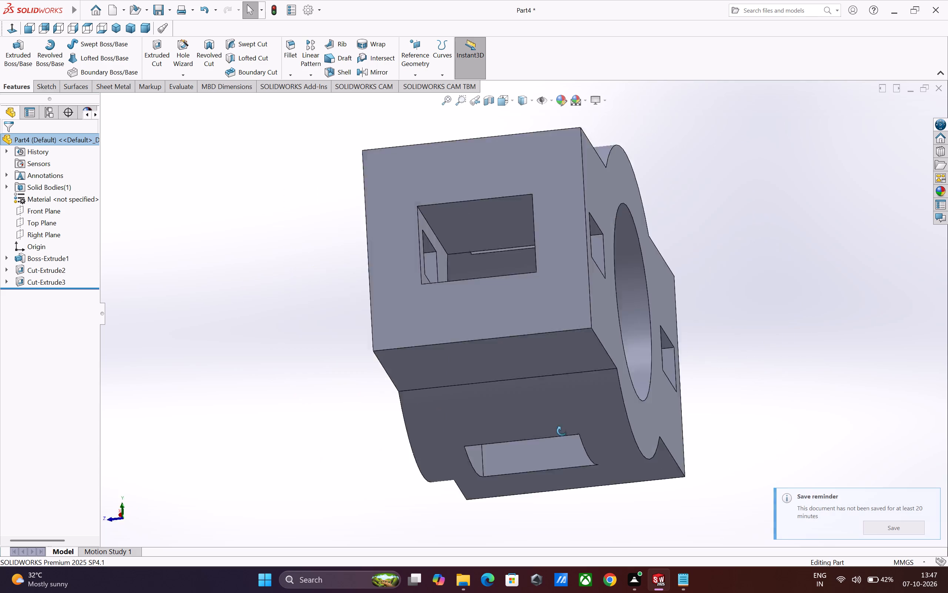
{"action": "middle_click_drag", "start_coordinate": [562, 431], "coordinate": [421, 463]}
{"action": "middle_click_drag", "start_coordinate": [334, 466], "coordinate": [572, 440]}
{"action": "middle_click_drag", "start_coordinate": [536, 448], "coordinate": [386, 462]}
{"action": "middle_click_drag", "start_coordinate": [326, 462], "coordinate": [556, 433]}
{"action": "middle_click_drag", "start_coordinate": [534, 440], "coordinate": [327, 464]}
{"action": "middle_click_drag", "start_coordinate": [318, 463], "coordinate": [363, 443]}
{"action": "middle_click_drag", "start_coordinate": [471, 420], "coordinate": [378, 458]}
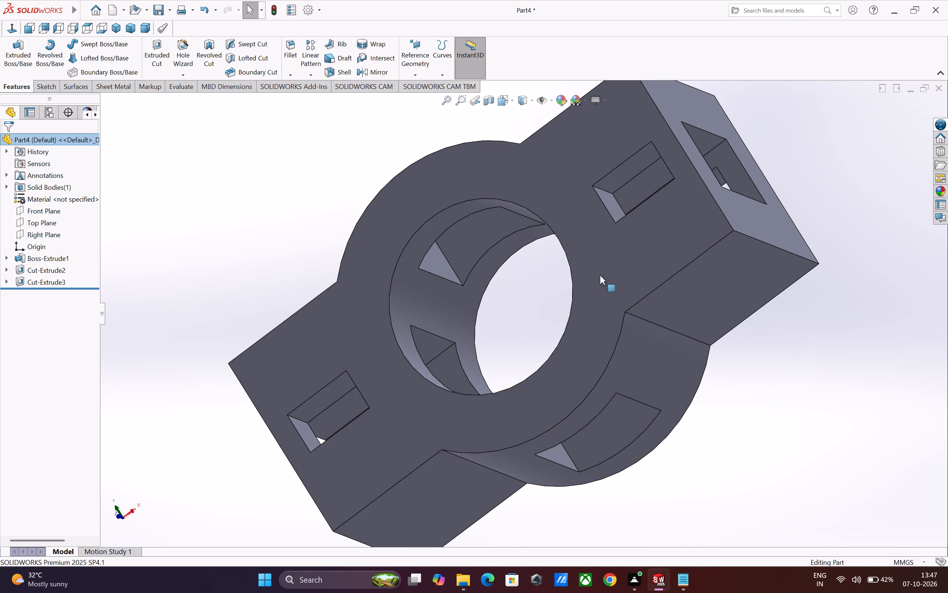
{"action": "middle_click_drag", "start_coordinate": [277, 256], "coordinate": [497, 243]}
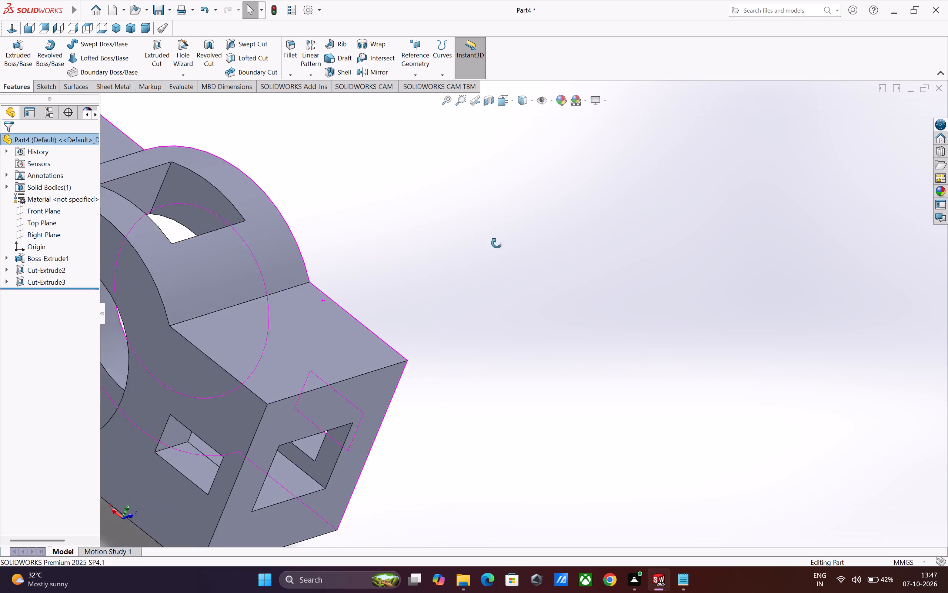
{"action": "middle_click_drag", "start_coordinate": [497, 243], "coordinate": [751, 273]}
Save the part as a SOLIDWORKS Part named Exe-8(2) in the Fuji folder on the Desktop.
{"action": "key", "text": "ctrl+s"}
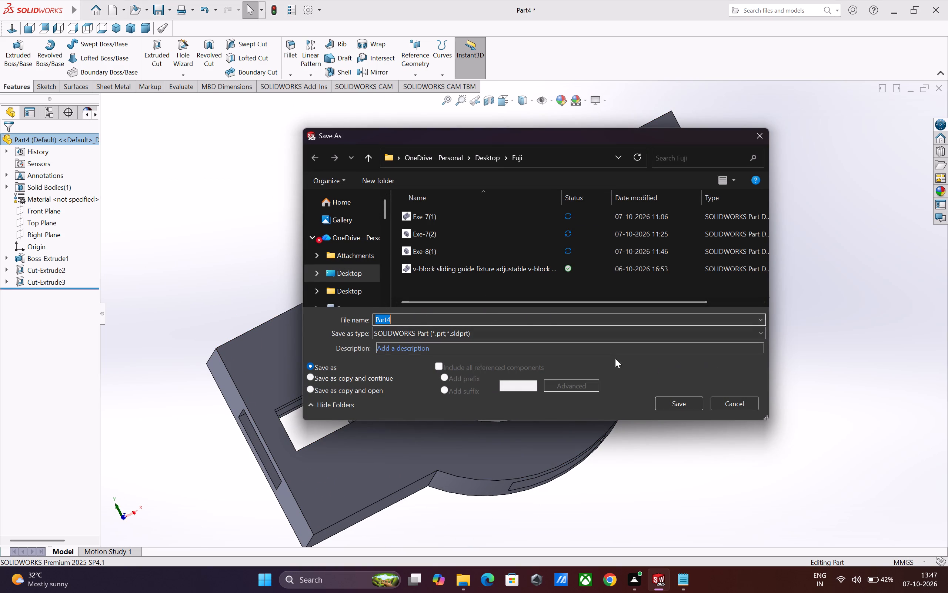
{"action": "key", "text": "shift+e"}
{"action": "key", "text": "x"}
{"action": "key", "text": "e"}
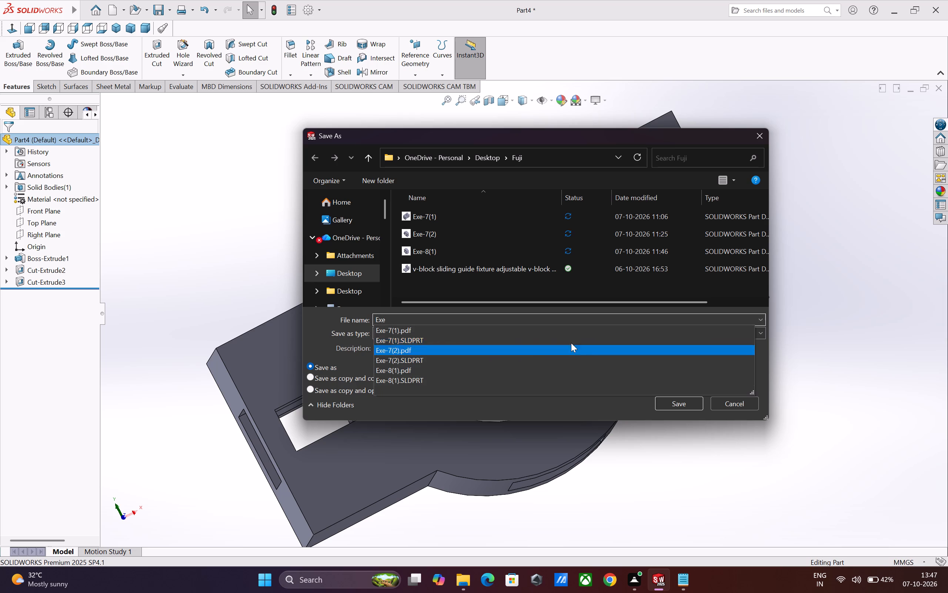
{"action": "key", "text": "minus"}
{"action": "key", "text": "9"}
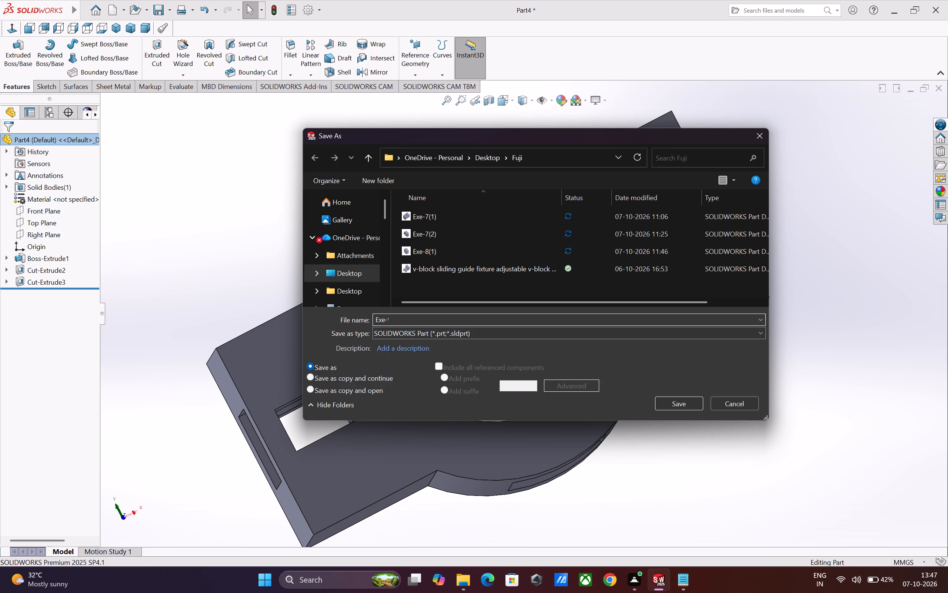
{"action": "key", "text": "BackSpace"}
{"action": "key", "text": "8"}
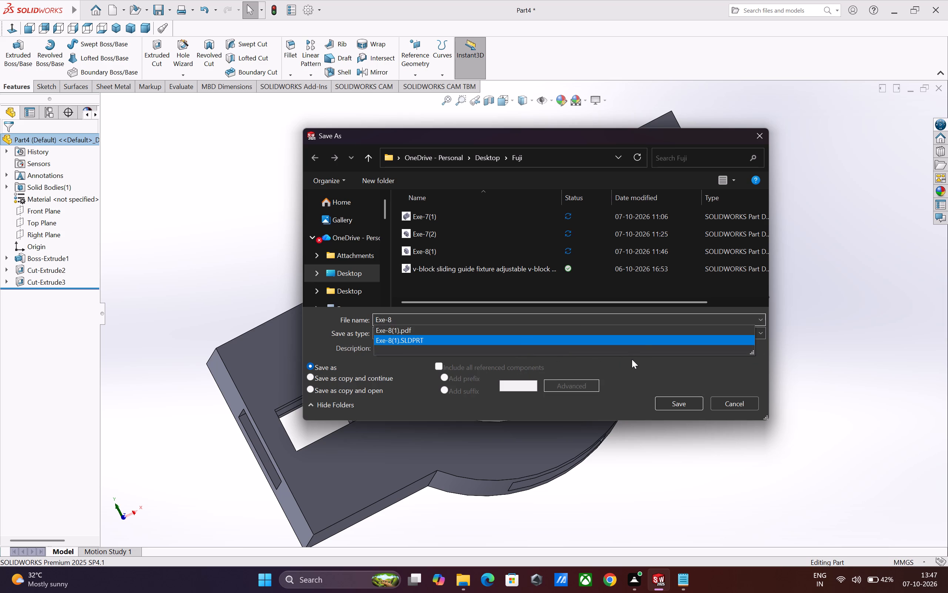
{"action": "key", "text": "shift+parenleft"}
{"action": "key", "text": "2"}
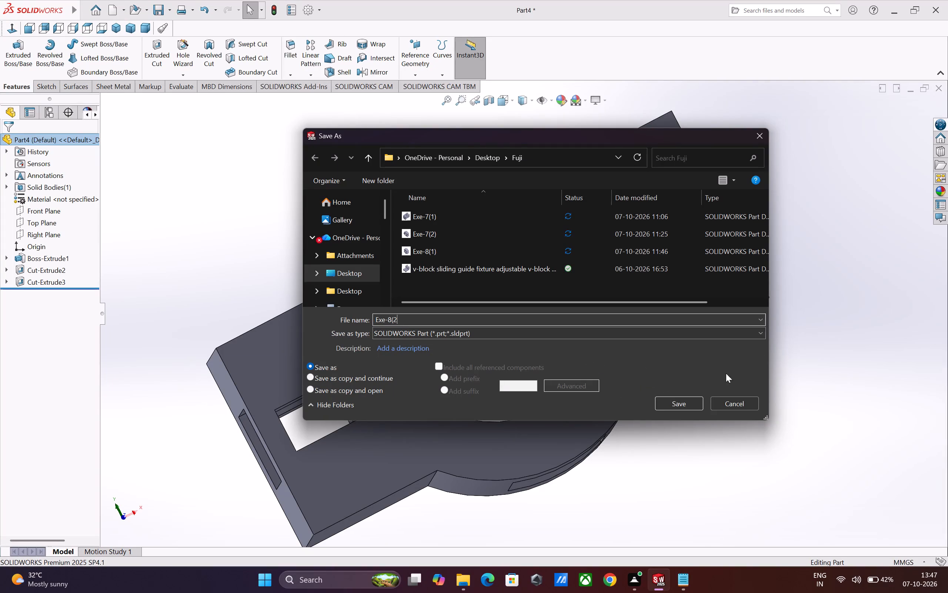
{"action": "key", "text": "Left"}
{"action": "key", "text": "Left"}
{"action": "key", "text": "Left"}
{"action": "key", "text": "Left"}
{"action": "key", "text": "Left"}
{"action": "key", "text": "0"}
{"action": "key", "text": "BackSpace"}
{"action": "left_click", "coordinate": [405, 319]}
{"action": "key", "text": "shift+parenright"}
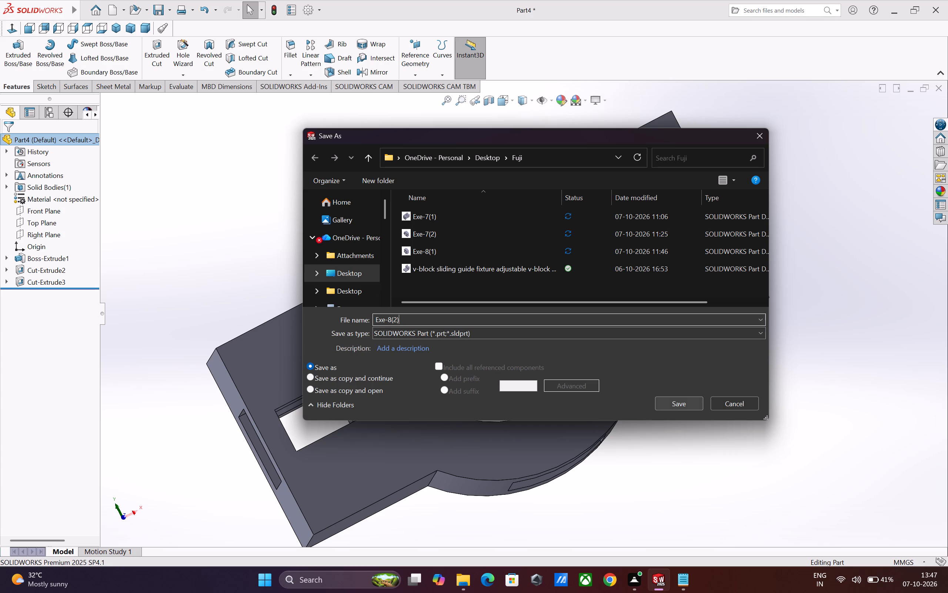
{"action": "double_click", "coordinate": [340, 271]}
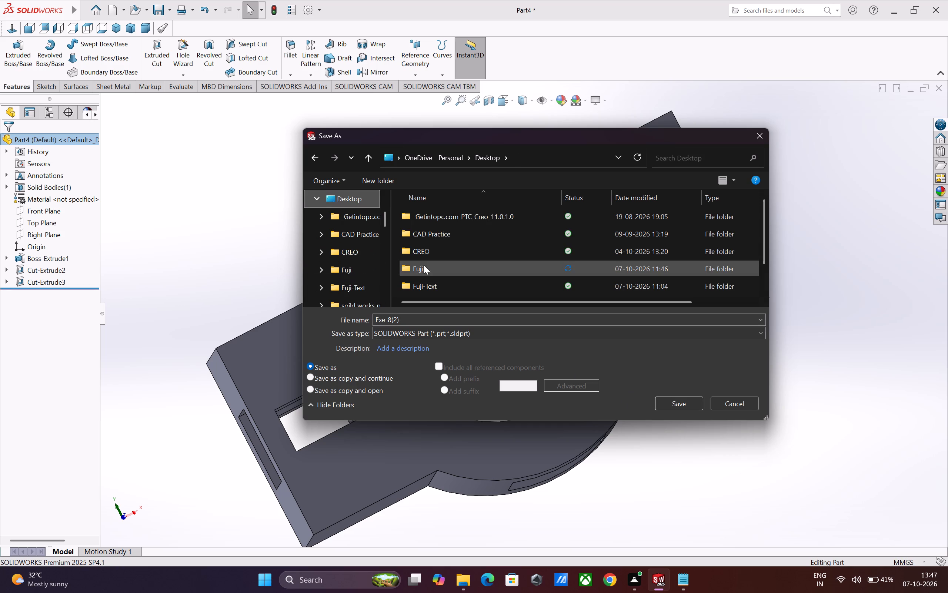
{"action": "double_click", "coordinate": [424, 265]}
{"action": "left_click", "coordinate": [681, 407]}
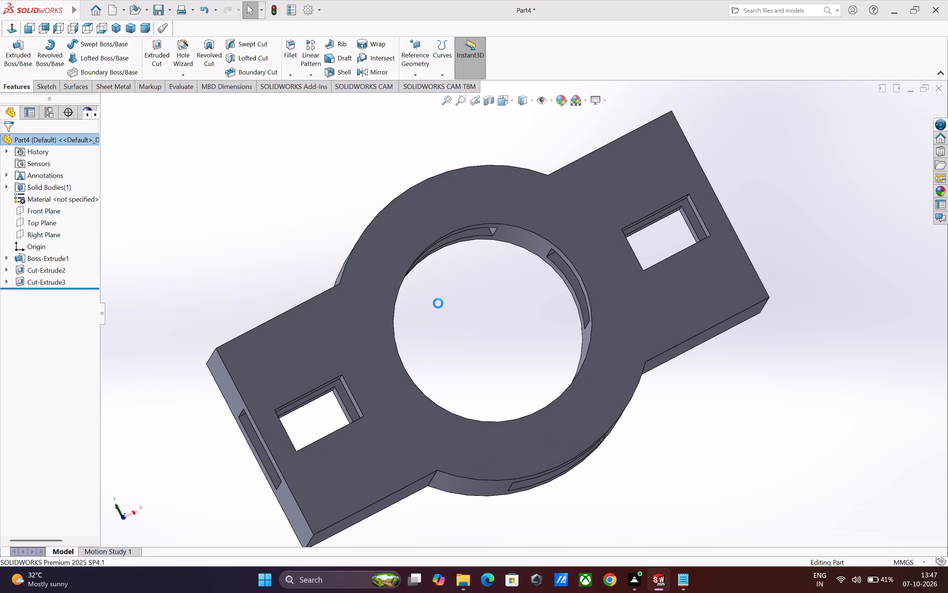
Save a PDF copy of the part as Exe-8(2) in the Fuji folder, and resave the part.
{"action": "left_click", "coordinate": [171, 7]}
{"action": "left_click", "coordinate": [178, 36]}
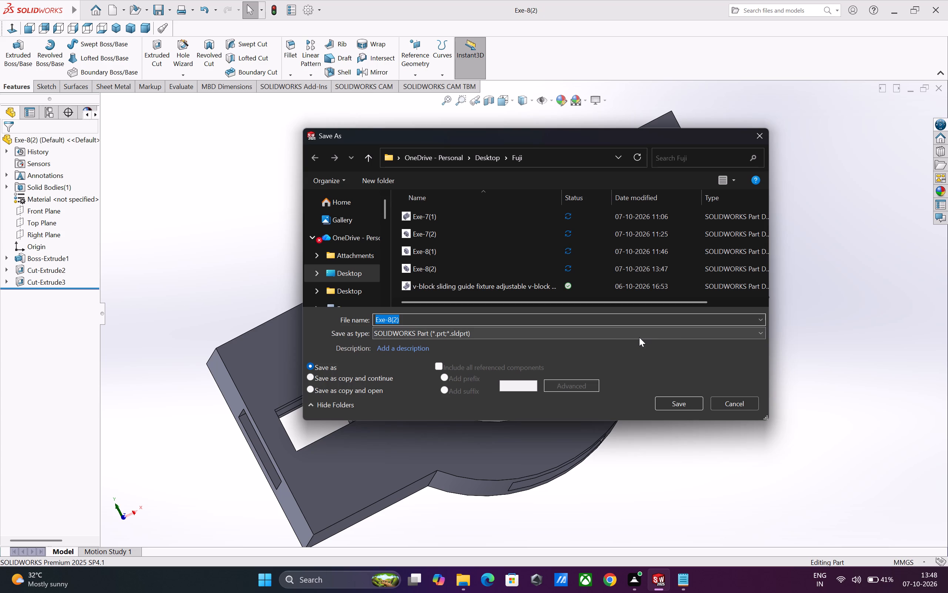
{"action": "left_click", "coordinate": [639, 340]}
{"action": "left_click", "coordinate": [738, 332]}
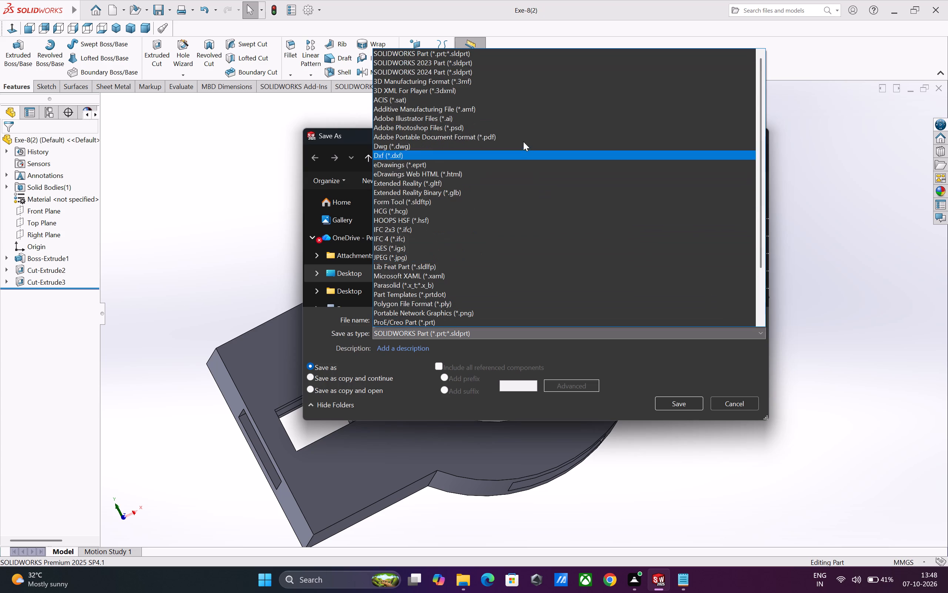
{"action": "left_click", "coordinate": [521, 136]}
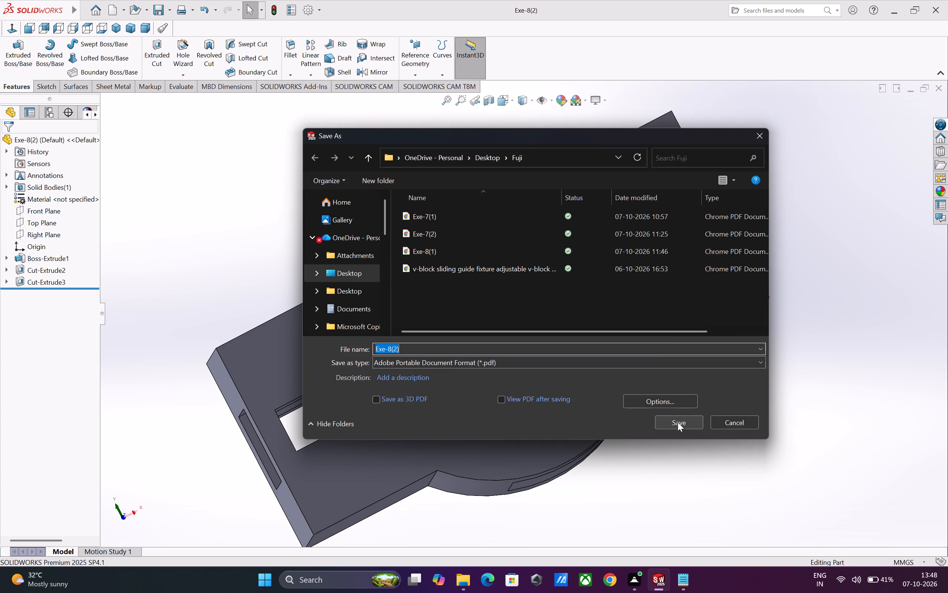
{"action": "left_click", "coordinate": [678, 422]}
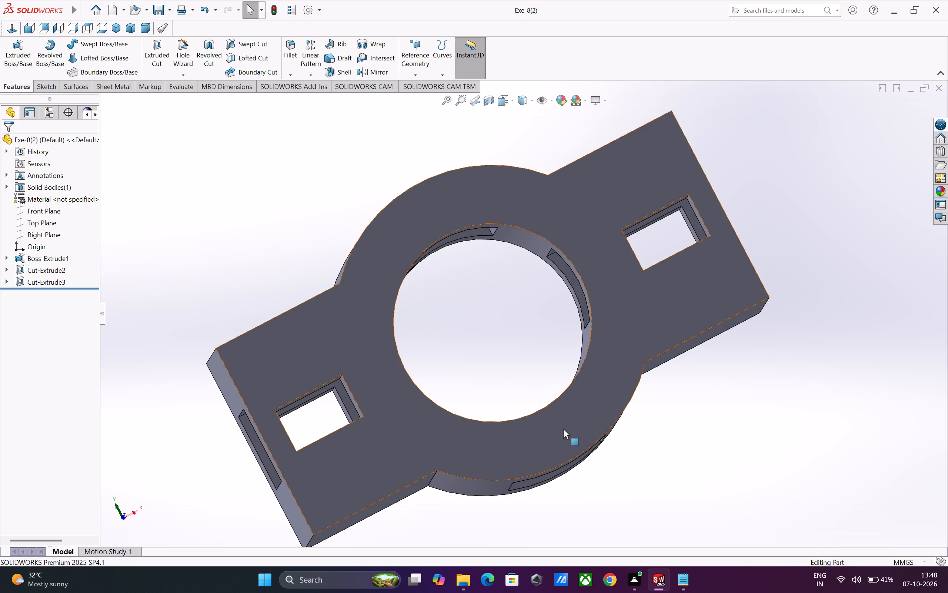
{"action": "key", "text": "ctrl+s"}
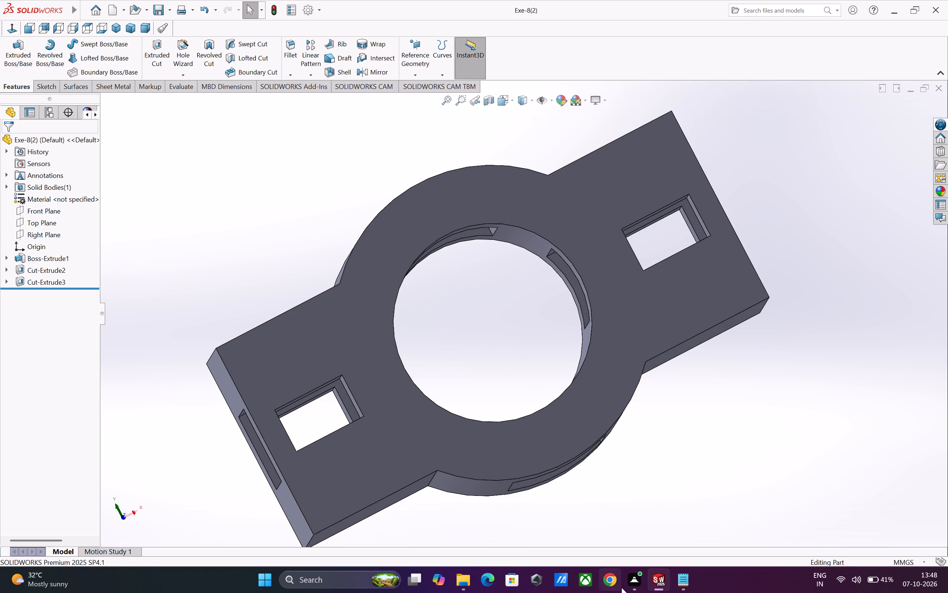